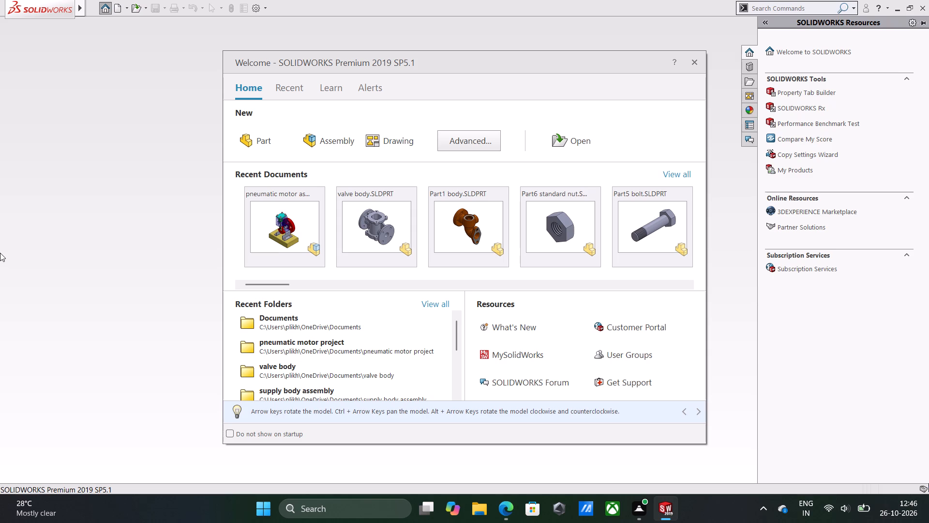
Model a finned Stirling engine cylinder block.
Create a new part document and collapse the SOLIDWORKS Resources pane to enlarge the modelling area.
left_click(267, 139)
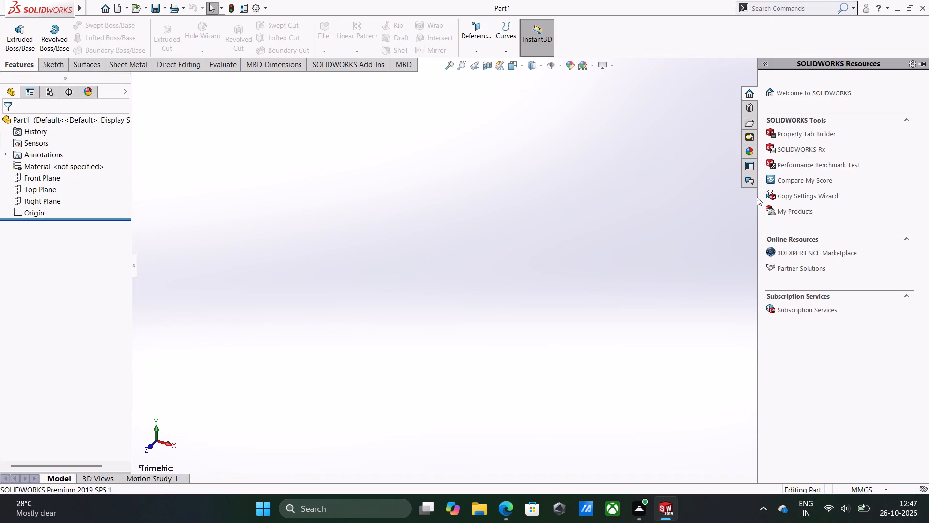
left_click_drag(758, 192, 928, 186)
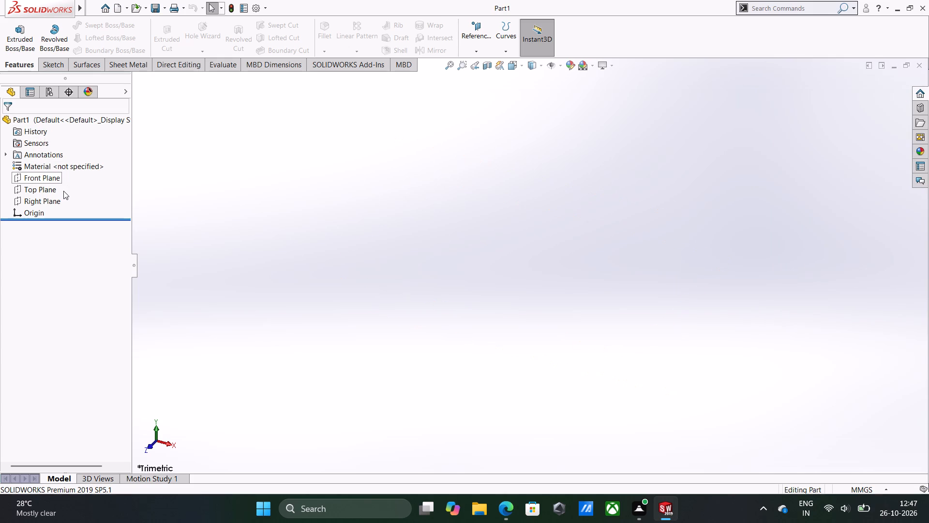
Start a new sketch on the Front Plane of the empty part.
left_click(57, 179)
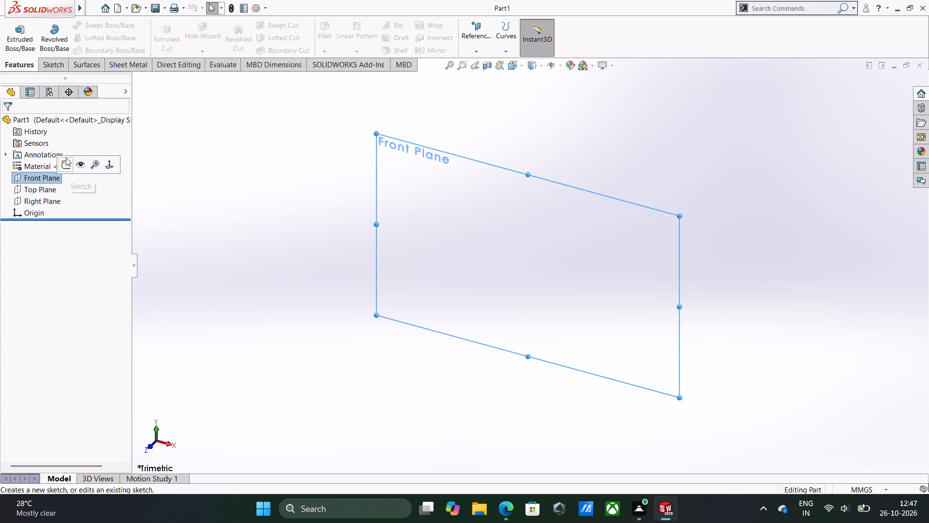
left_click(66, 158)
left_click(191, 161)
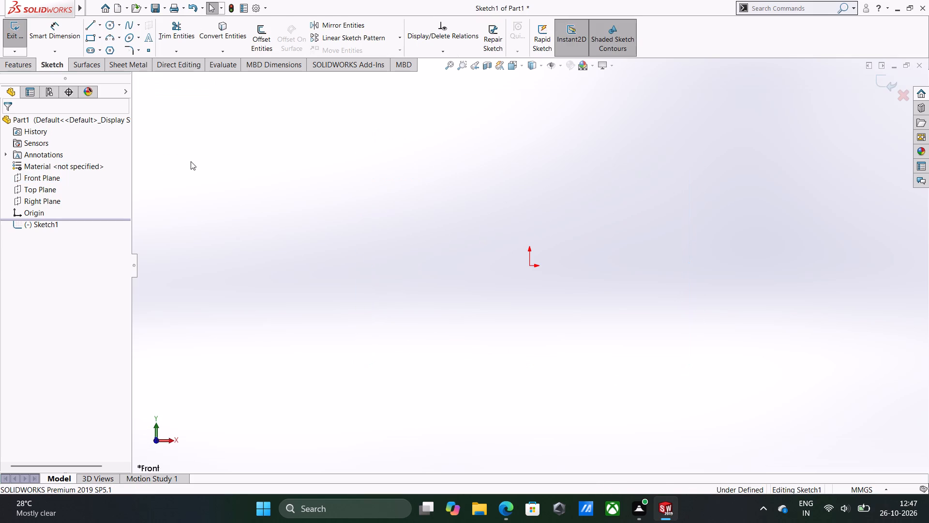
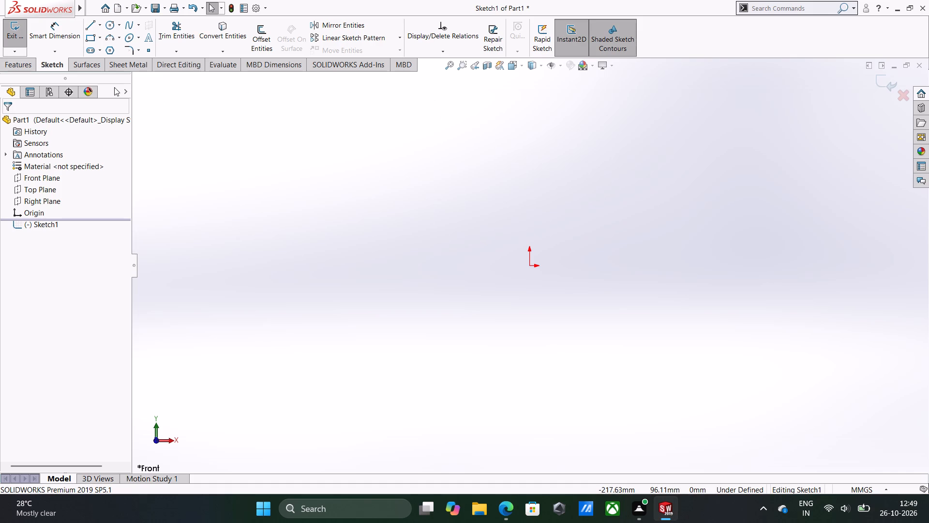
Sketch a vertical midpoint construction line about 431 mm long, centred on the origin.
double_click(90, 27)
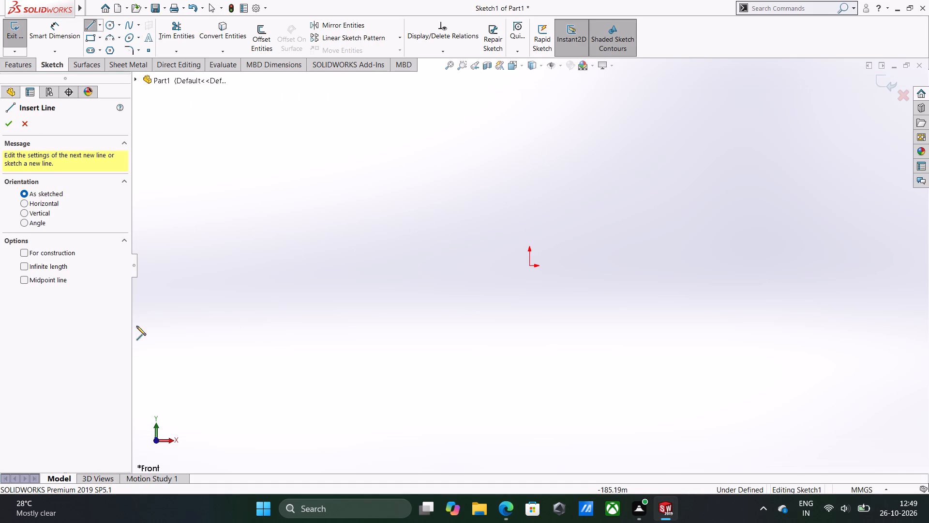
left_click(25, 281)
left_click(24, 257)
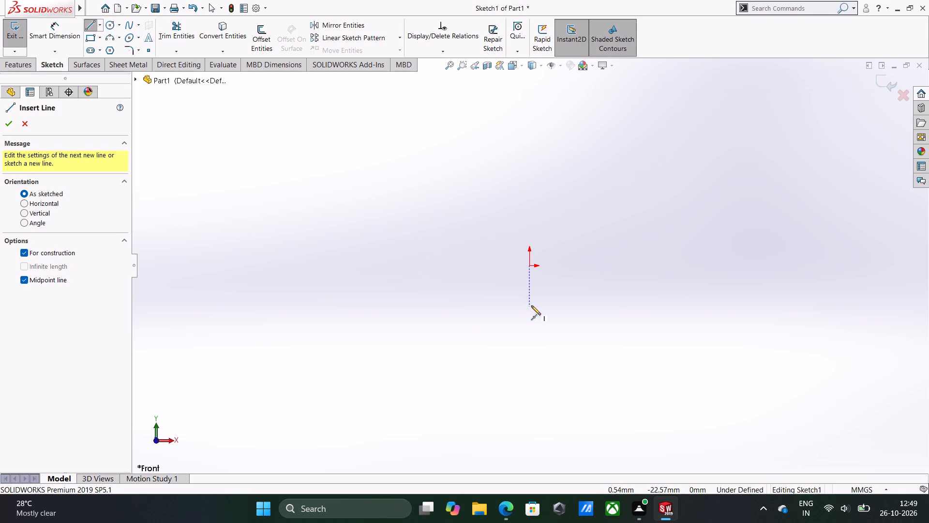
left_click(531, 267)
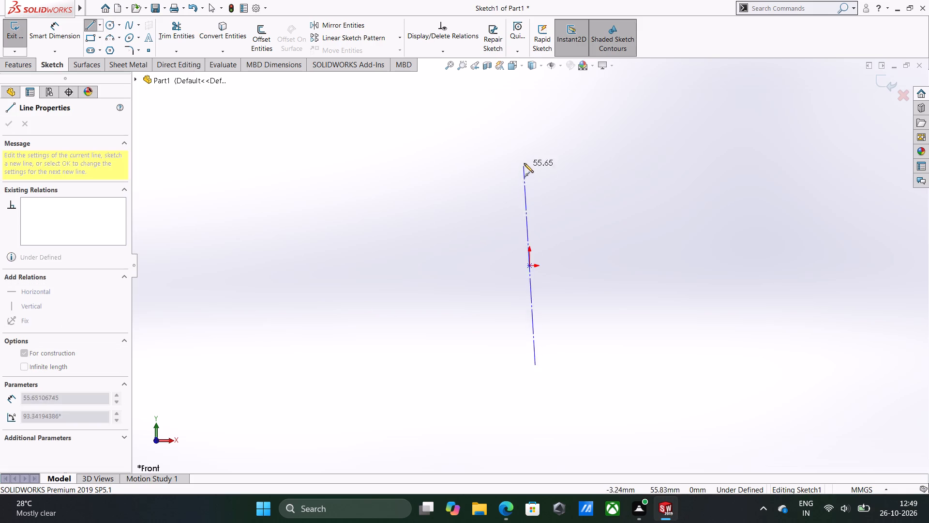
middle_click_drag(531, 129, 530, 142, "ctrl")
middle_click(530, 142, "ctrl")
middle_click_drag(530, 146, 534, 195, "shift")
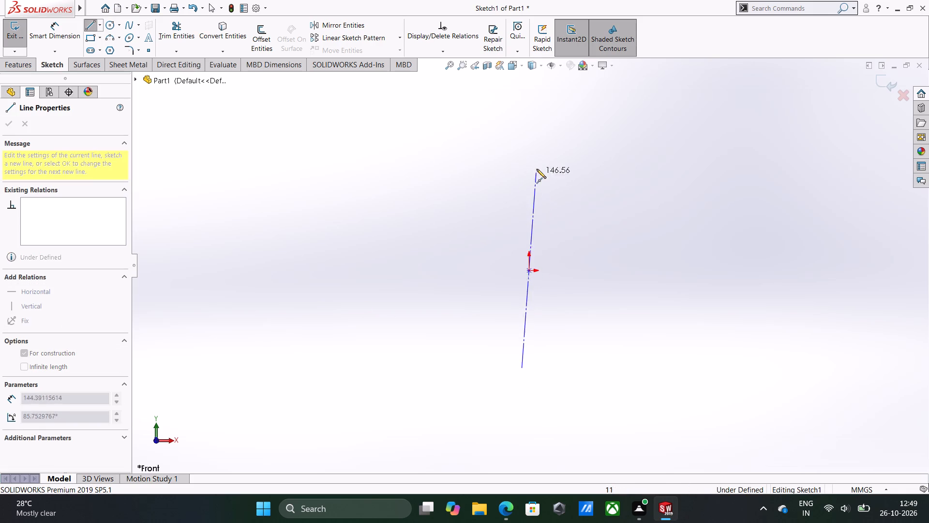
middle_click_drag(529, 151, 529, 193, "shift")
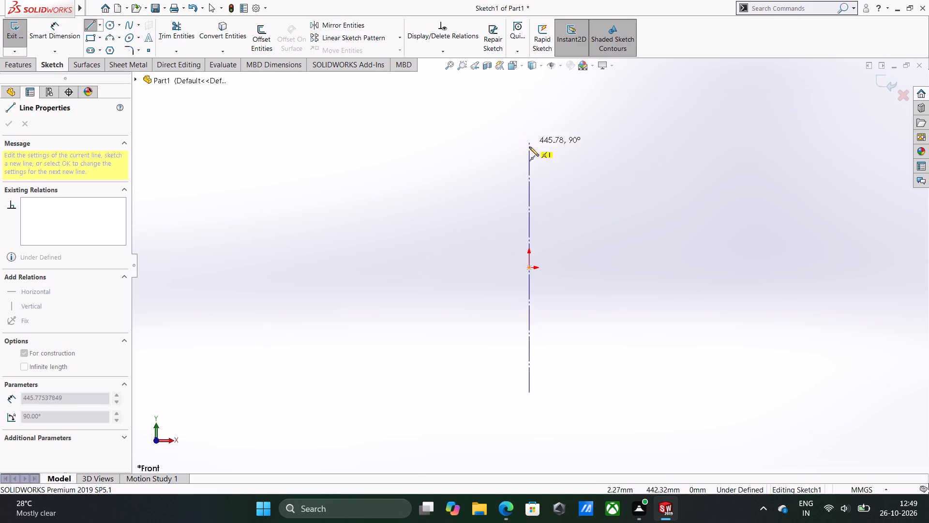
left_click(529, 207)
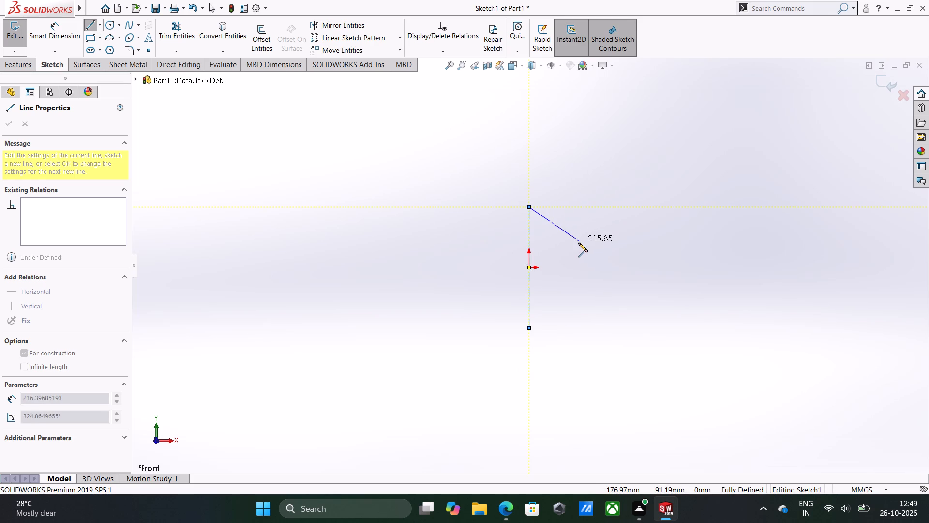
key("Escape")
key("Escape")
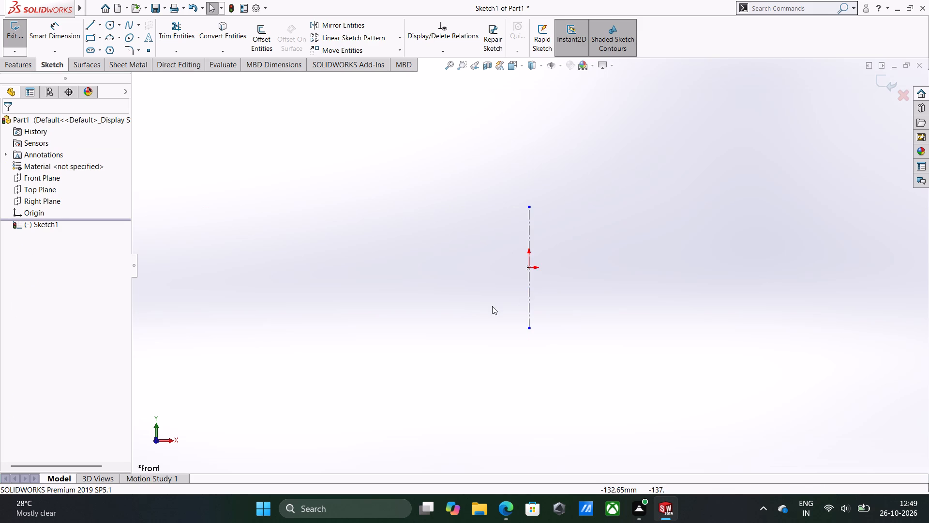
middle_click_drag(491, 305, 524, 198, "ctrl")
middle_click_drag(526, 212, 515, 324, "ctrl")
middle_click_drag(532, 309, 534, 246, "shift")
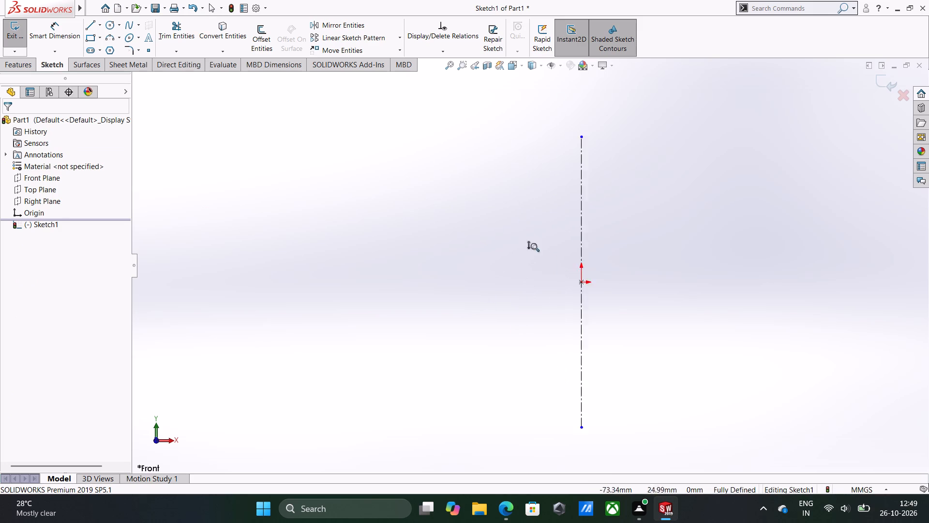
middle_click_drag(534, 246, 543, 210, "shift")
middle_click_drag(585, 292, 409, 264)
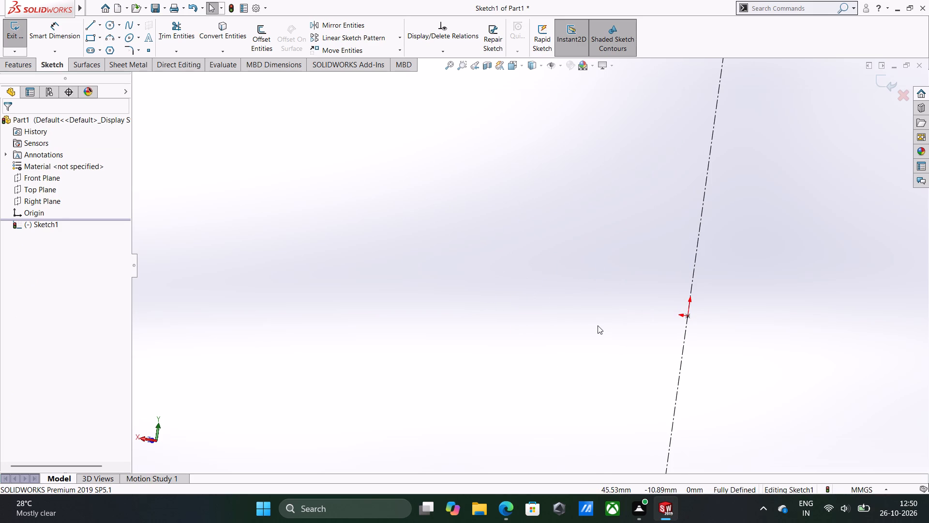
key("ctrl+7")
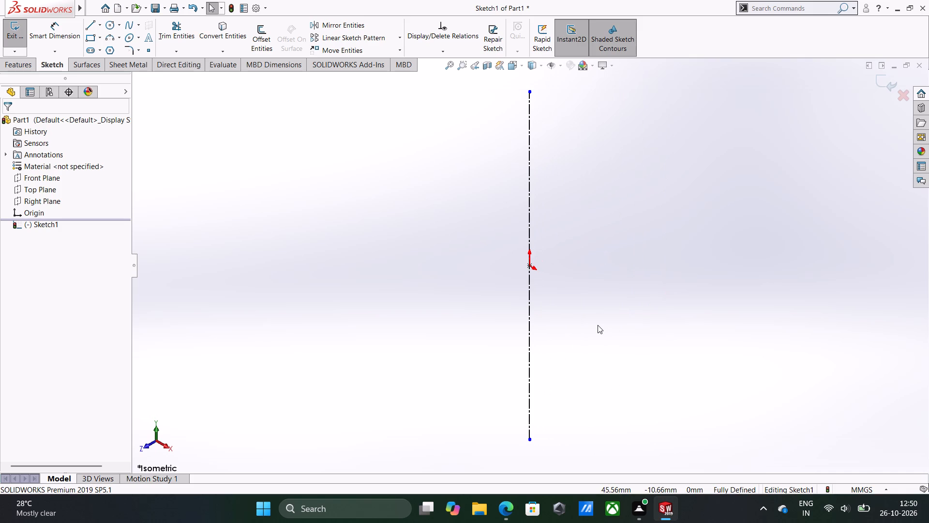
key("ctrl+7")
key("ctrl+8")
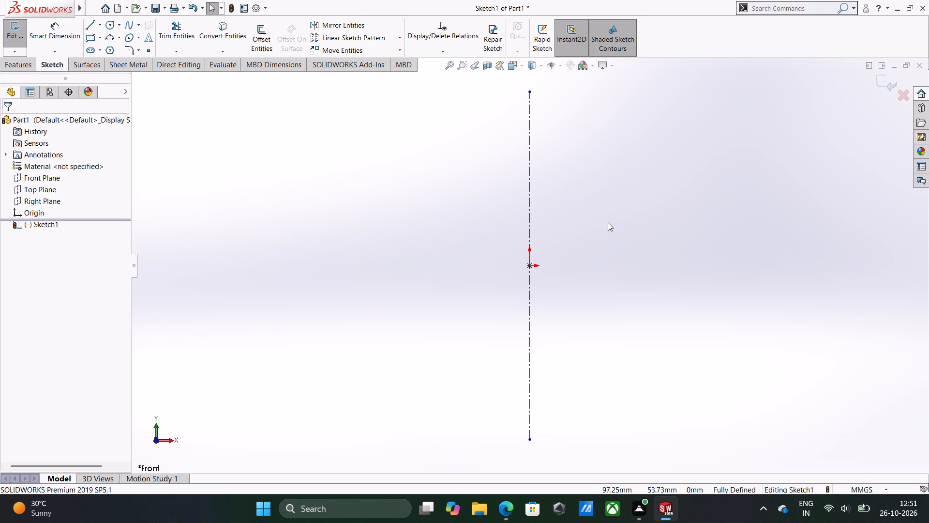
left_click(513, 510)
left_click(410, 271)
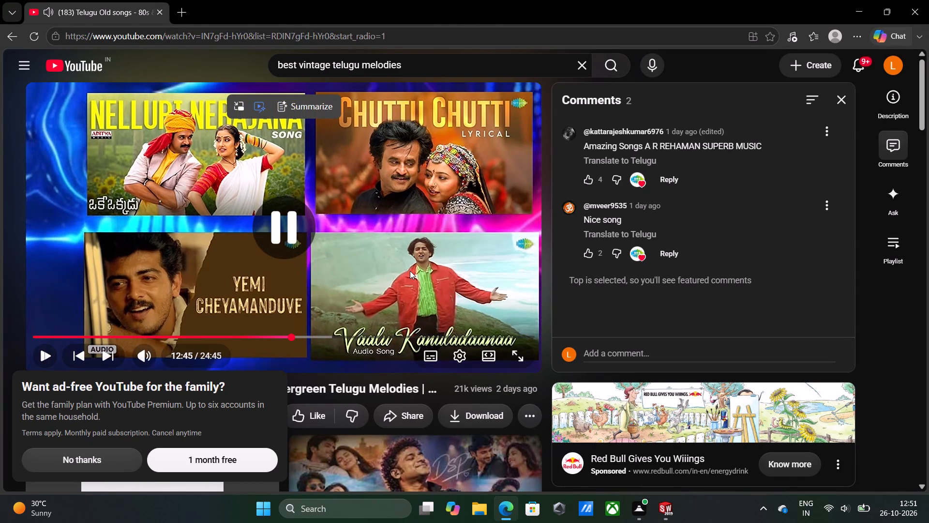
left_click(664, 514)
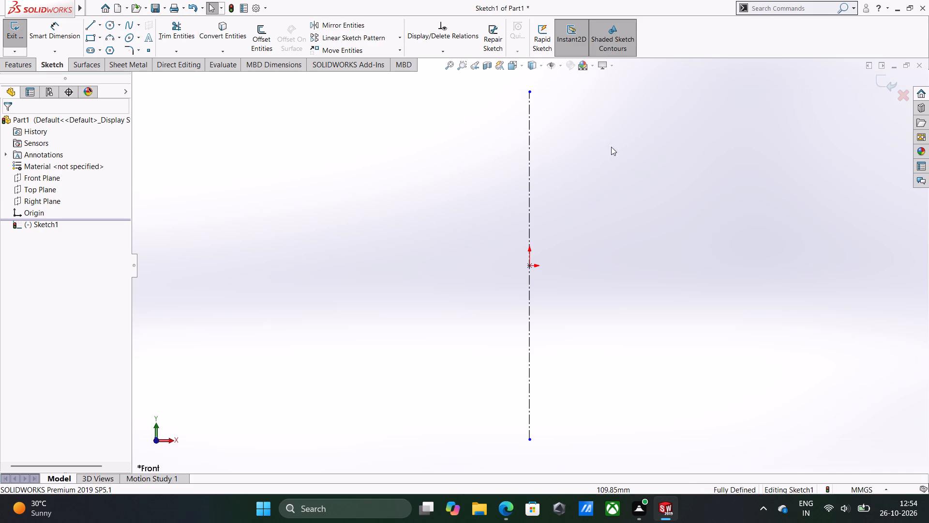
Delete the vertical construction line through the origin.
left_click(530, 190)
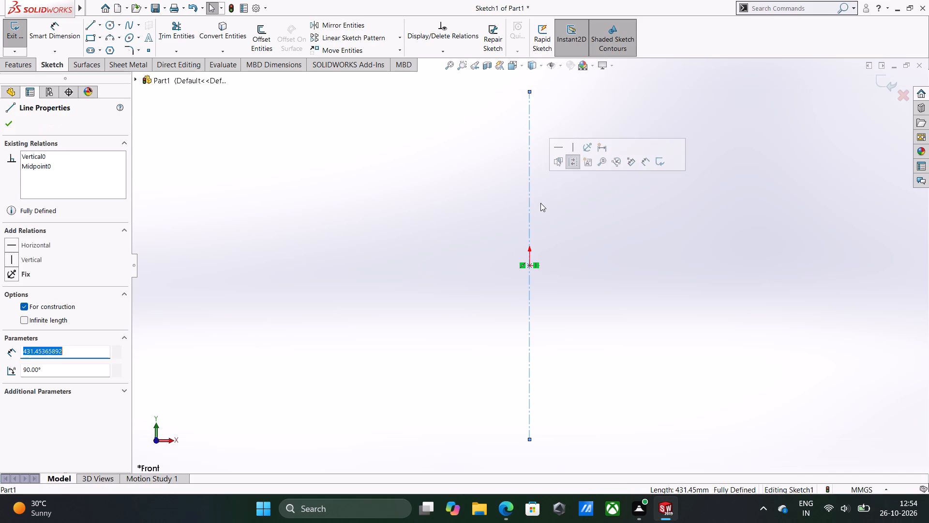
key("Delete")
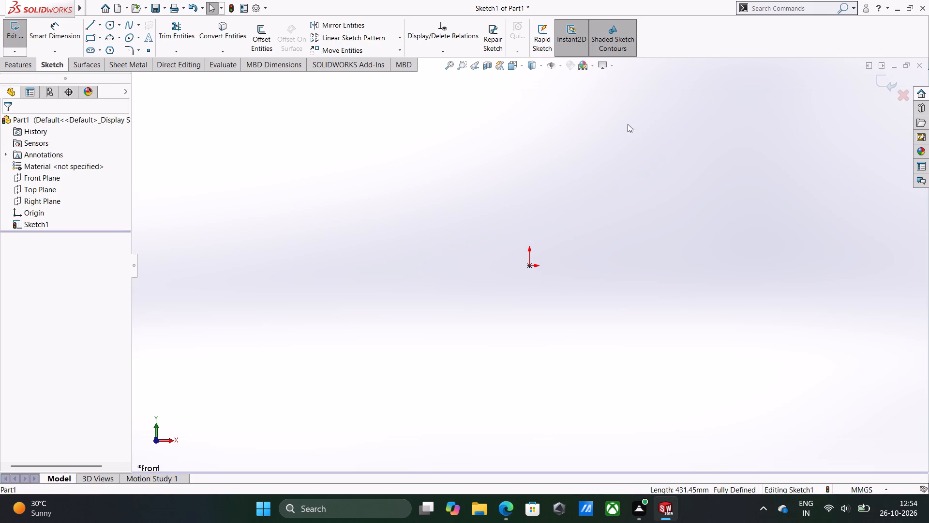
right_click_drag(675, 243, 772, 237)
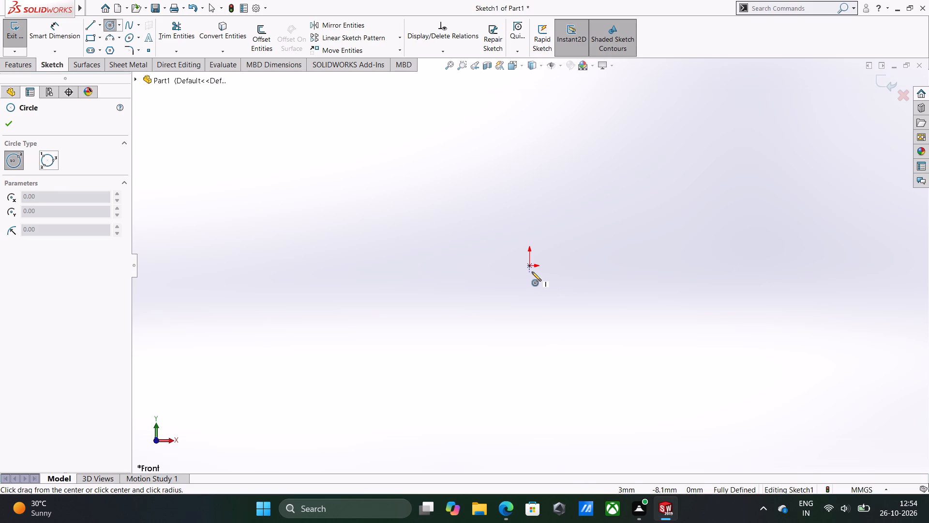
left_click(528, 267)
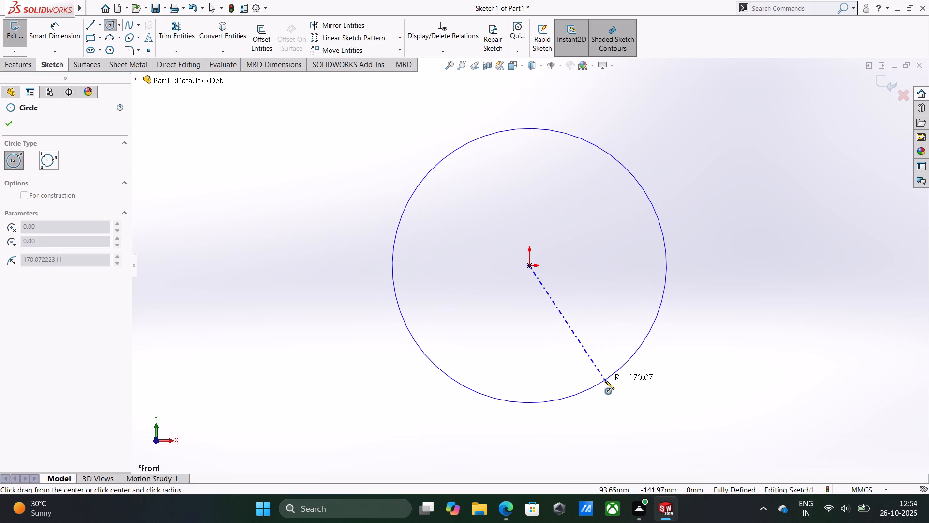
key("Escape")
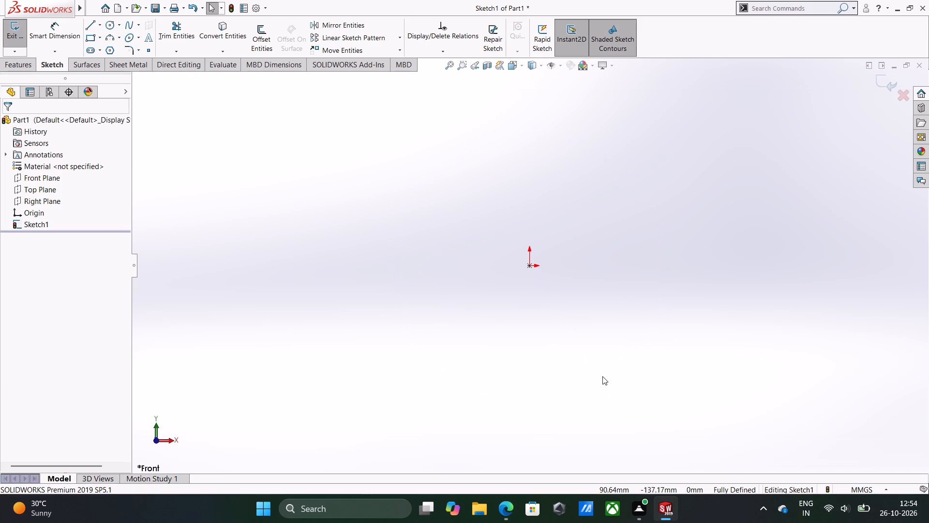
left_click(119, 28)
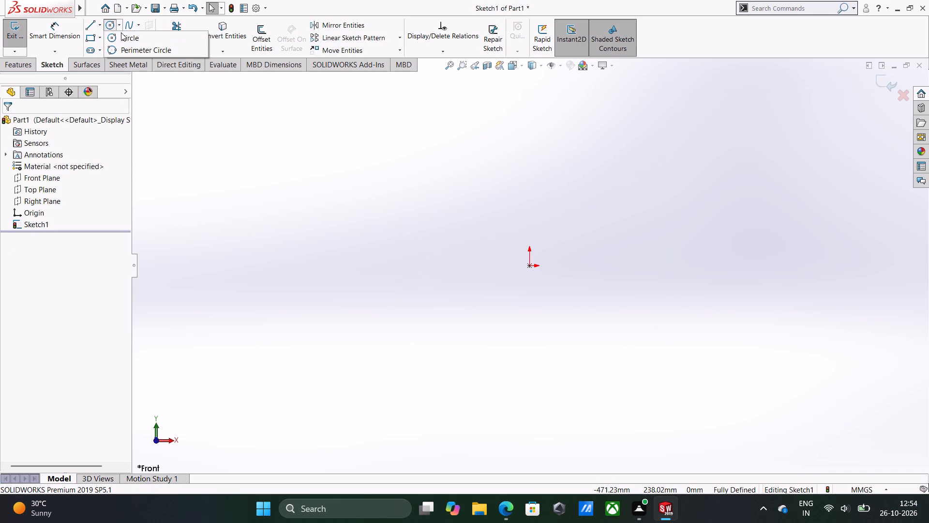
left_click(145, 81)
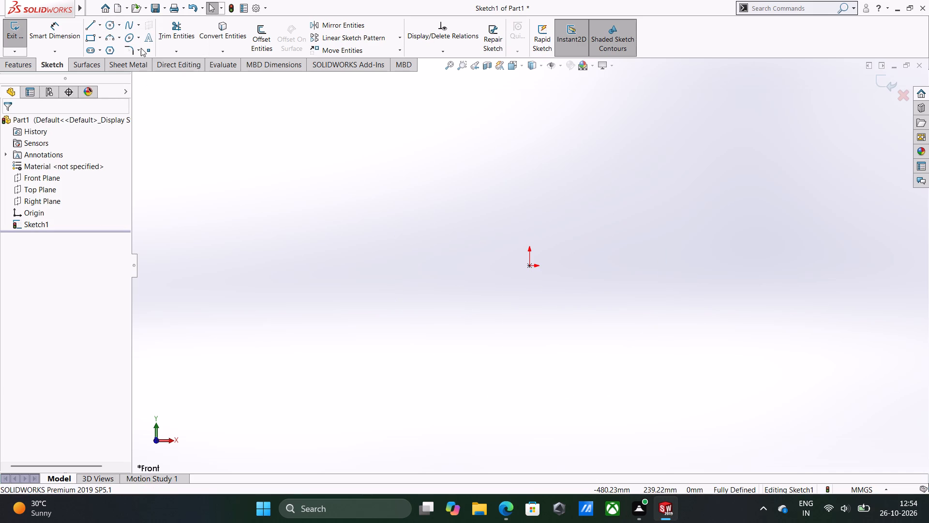
Sketch a 180° centerpoint arc centred on the origin, about 199 mm in radius, bulging toward negative X with its ends vertically aligned.
left_click(120, 41)
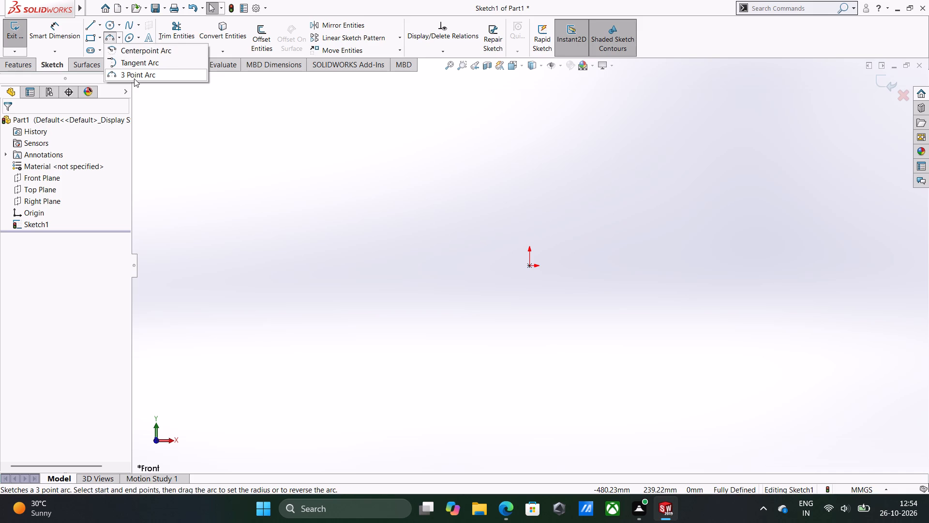
left_click(147, 53)
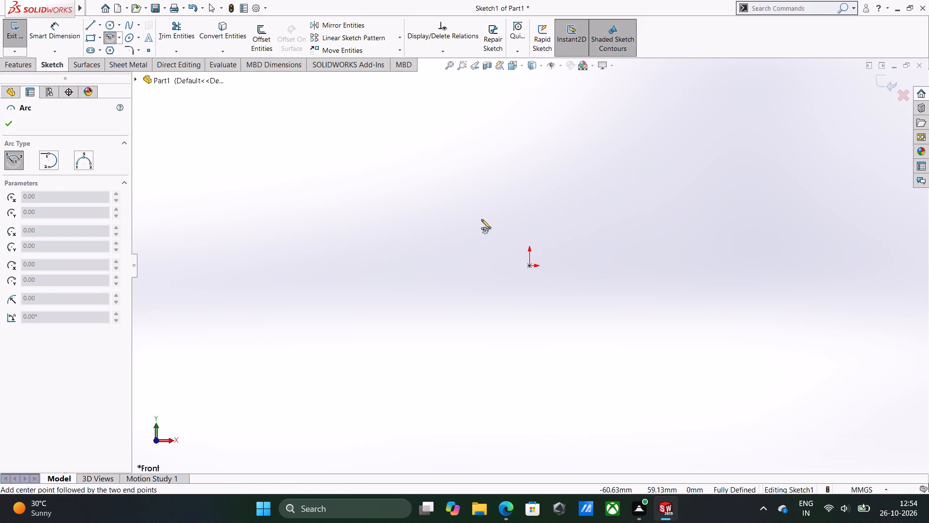
left_click(531, 265)
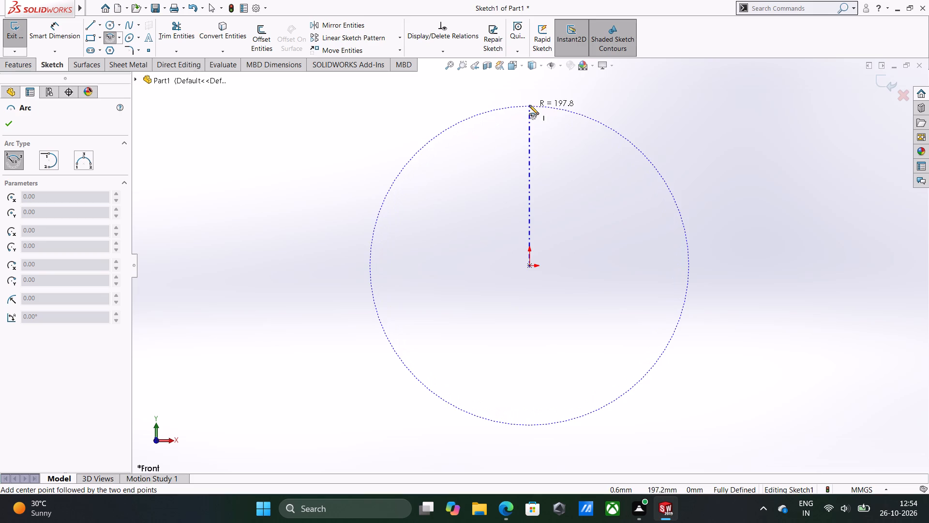
left_click(529, 105)
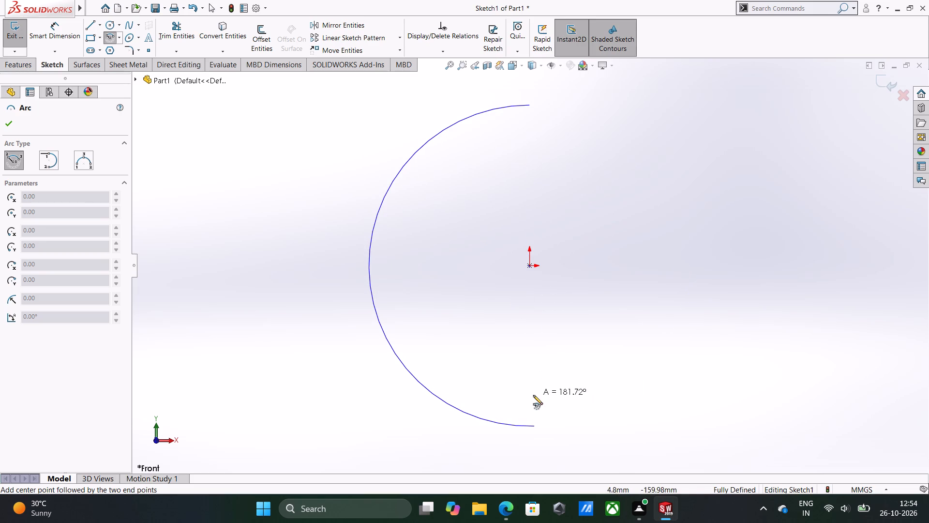
left_click(531, 402)
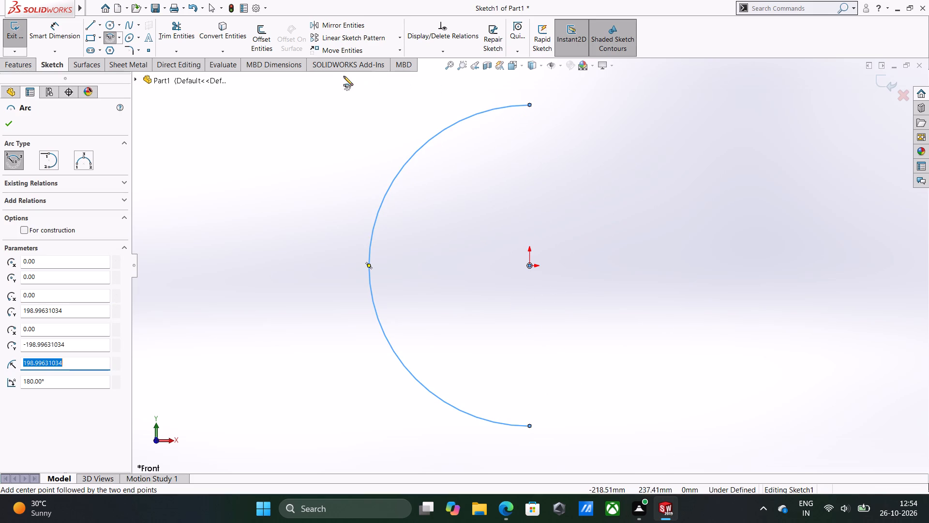
Close the semicircle with a vertical line about 398 mm long joining the arc's upper and lower endpoints.
right_click_drag(315, 181, 135, 180)
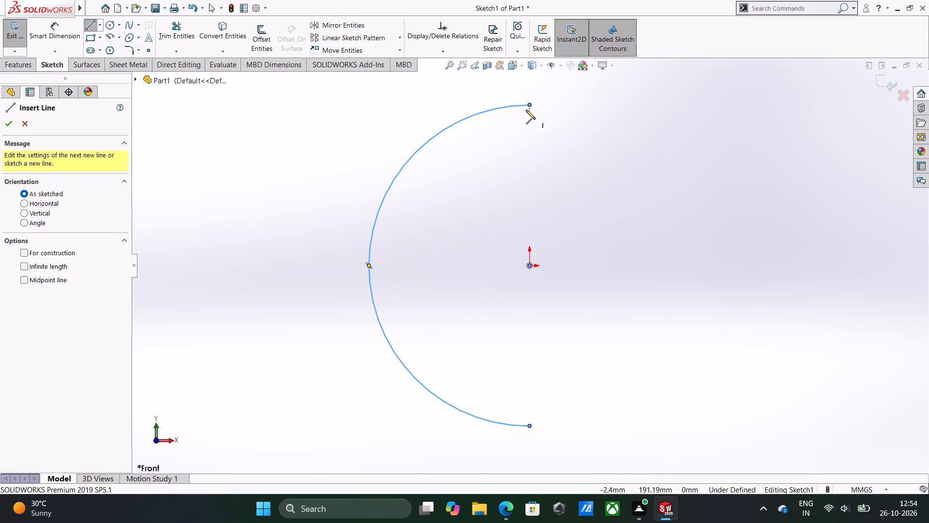
left_click(530, 103)
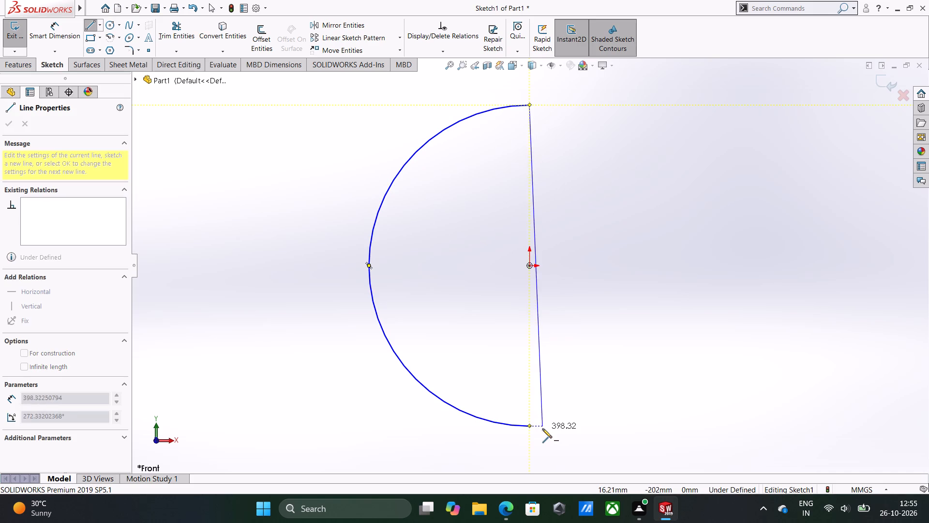
left_click(530, 428)
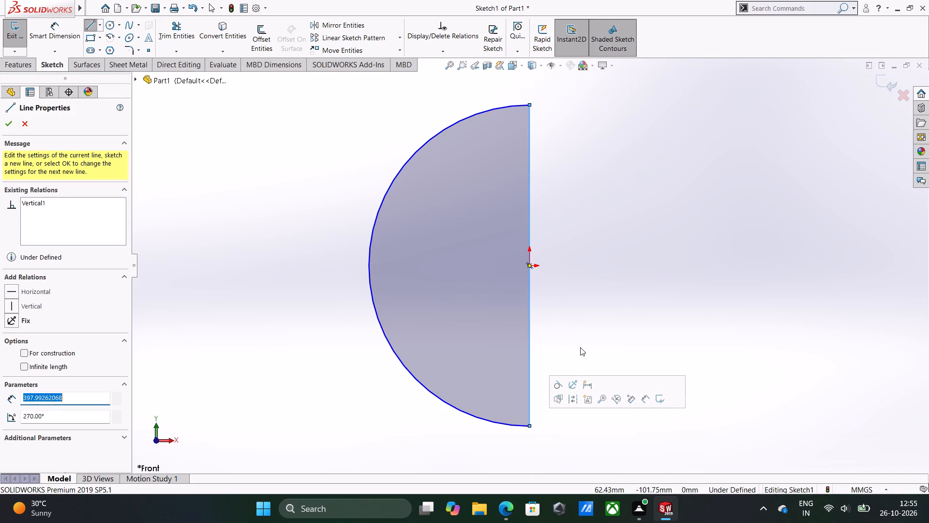
key("Escape")
key("Escape")
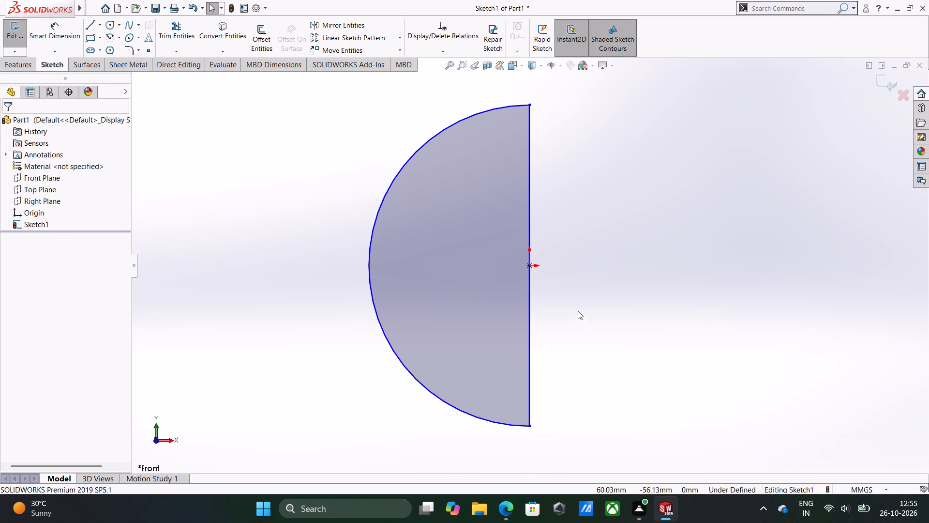
Dimension the arc's radius and set it to 21 mm.
right_click_drag(578, 274, 574, 169)
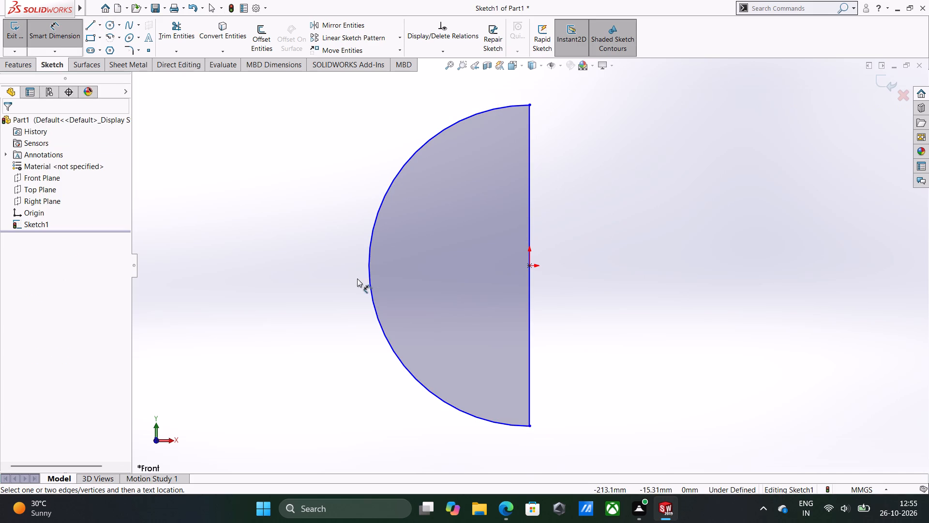
left_click(368, 265)
left_click(327, 264)
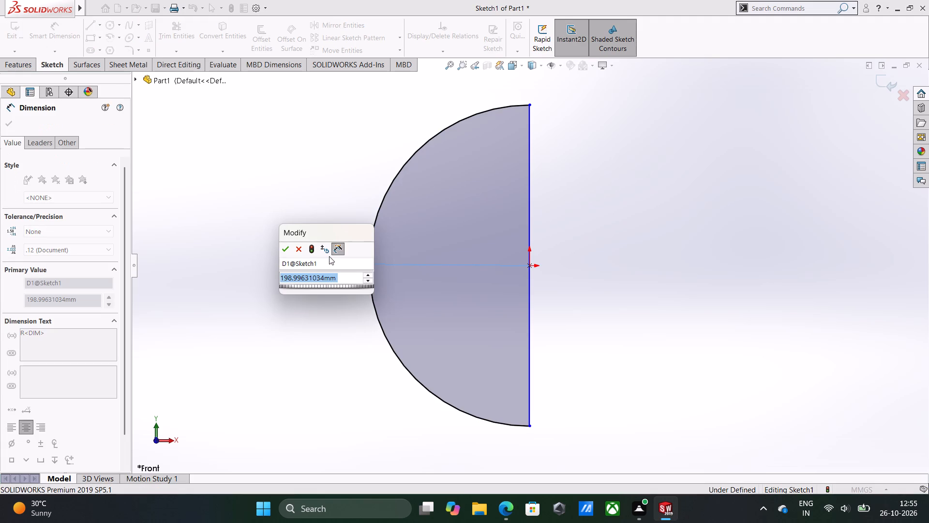
type("21")
key("Return")
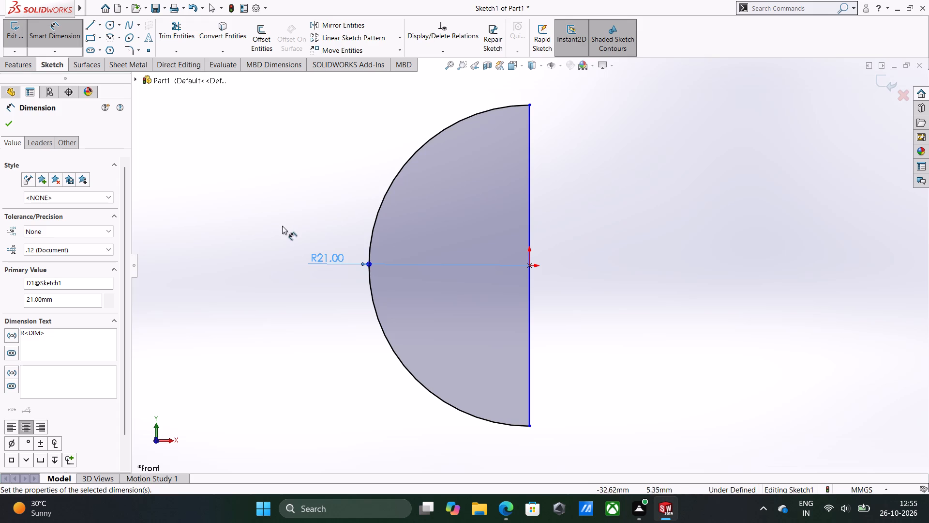
Revolve the semicircle 360° about its vertical closing line to form a solid sphere.
left_click(26, 62)
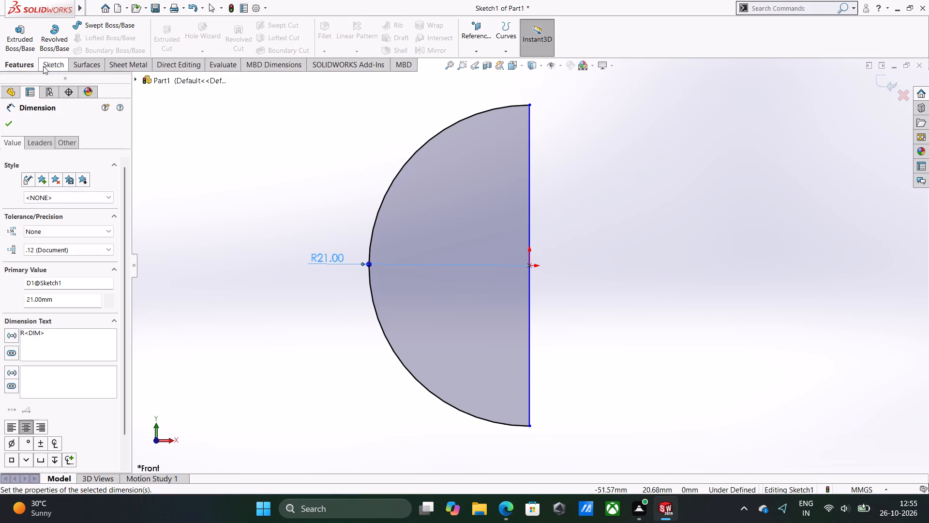
left_click(54, 41)
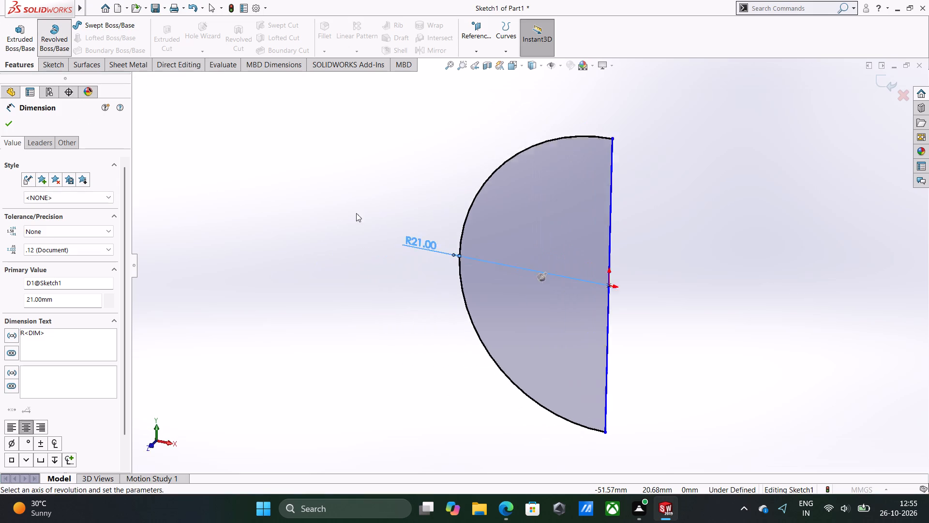
left_click(631, 227)
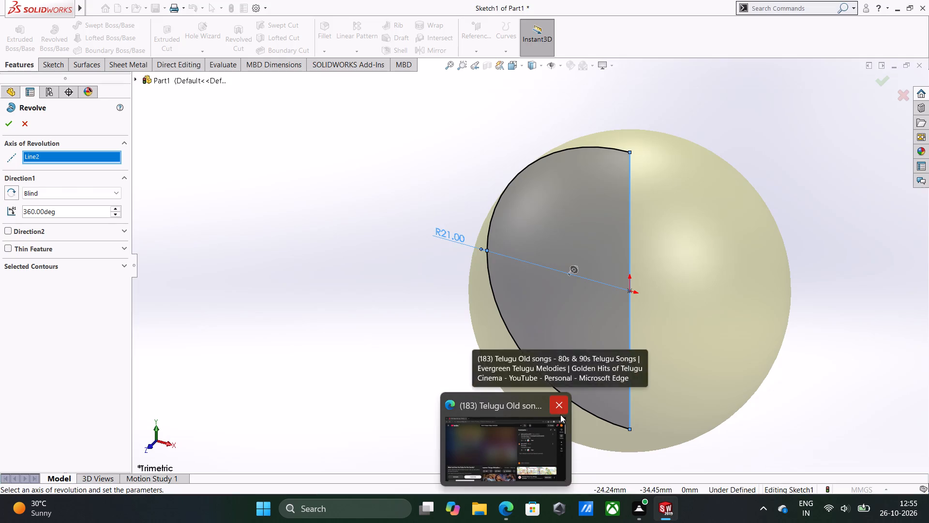
left_click(560, 415)
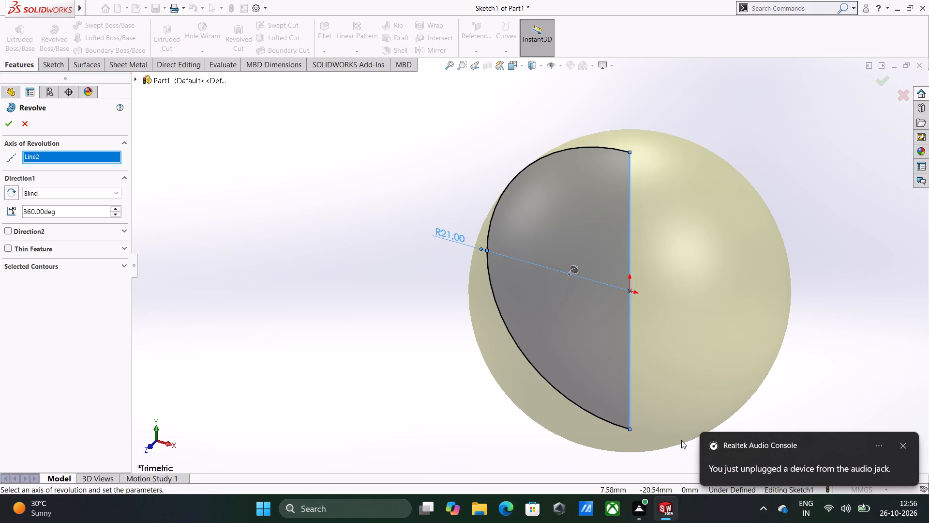
left_click(901, 446)
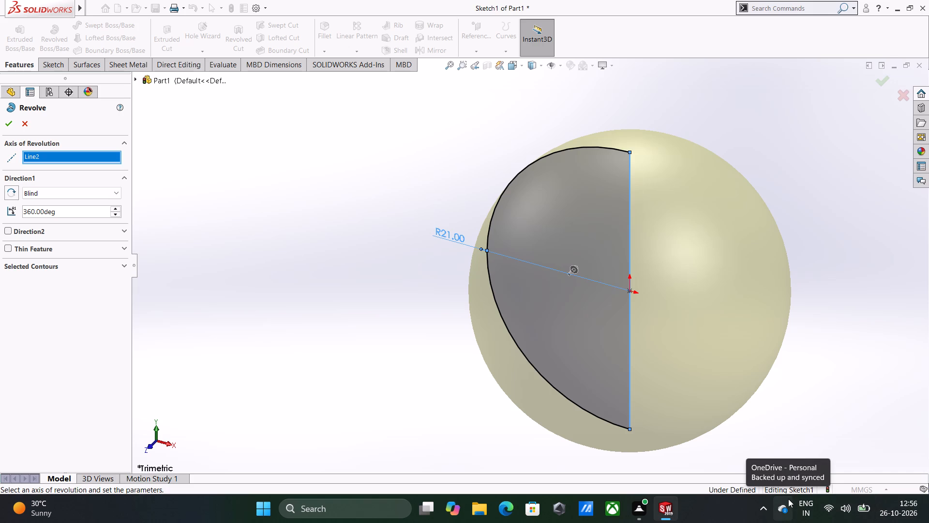
left_click(8, 130)
left_click(390, 289)
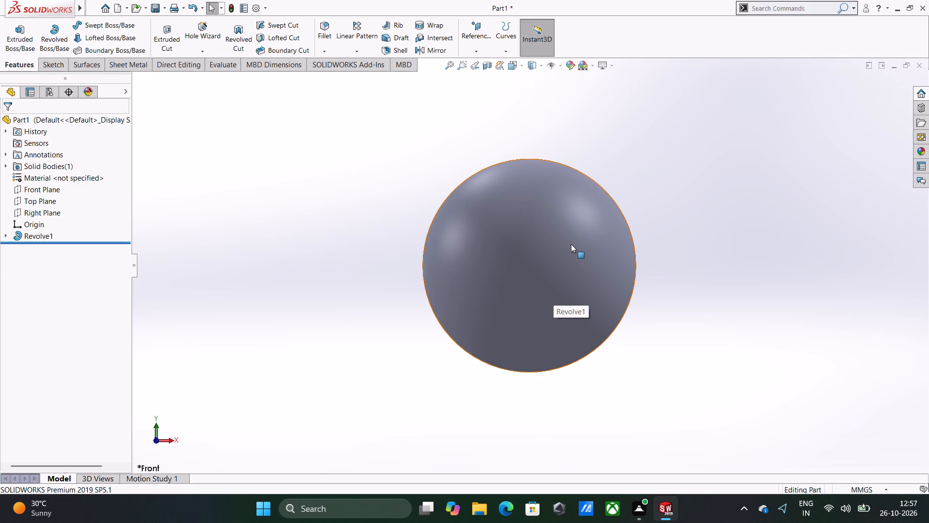
Examine the appearance, scene and decal libraries, including the default color and texture appearances.
left_click(927, 148)
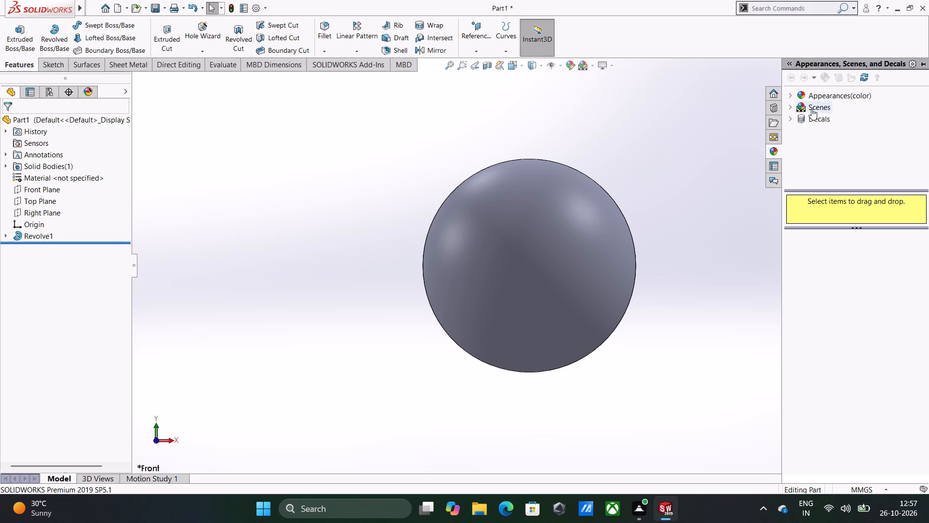
left_click(826, 99)
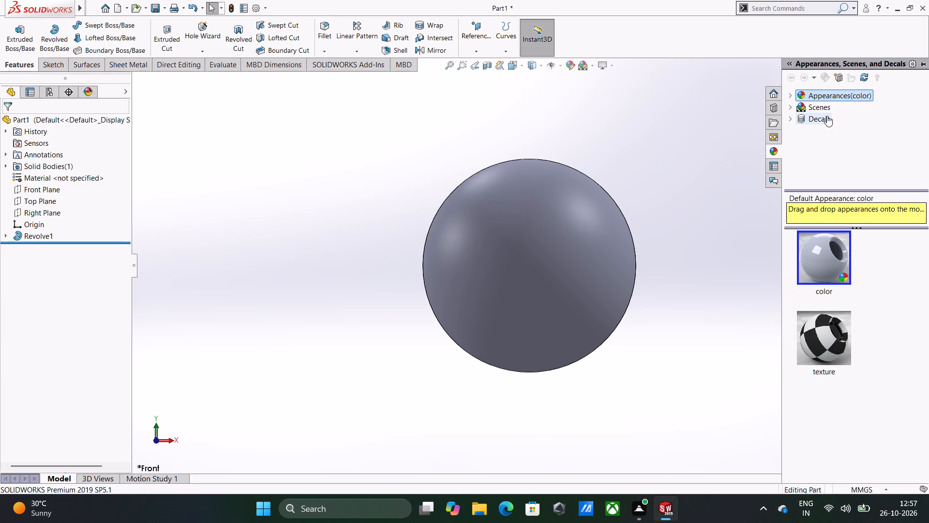
left_click(776, 110)
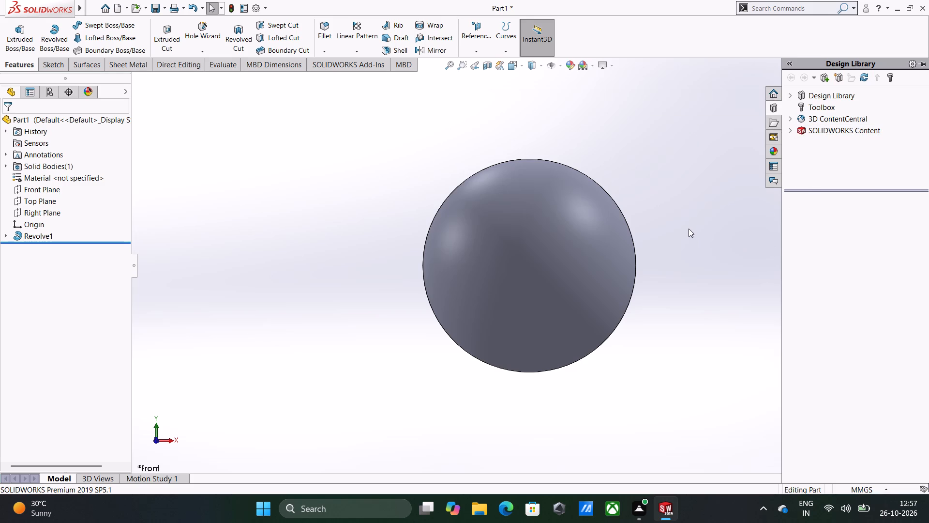
left_click(774, 157)
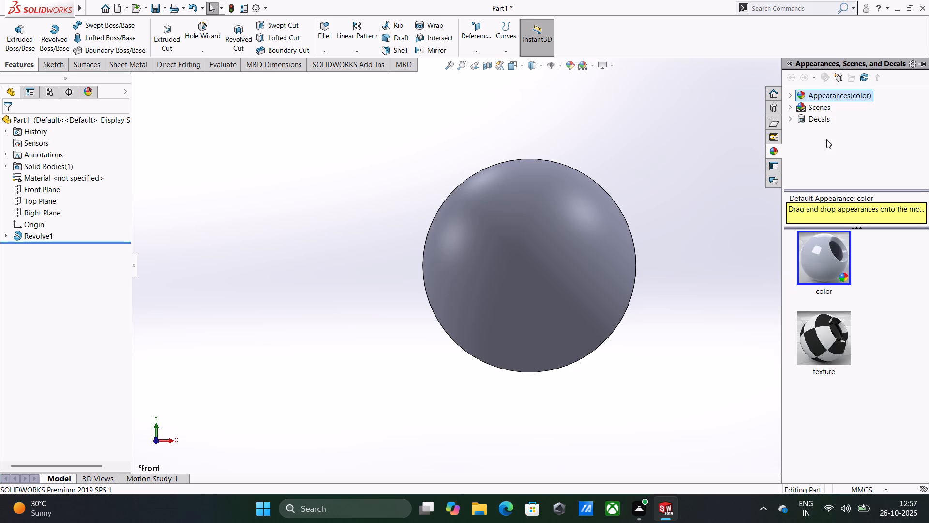
left_click(827, 110)
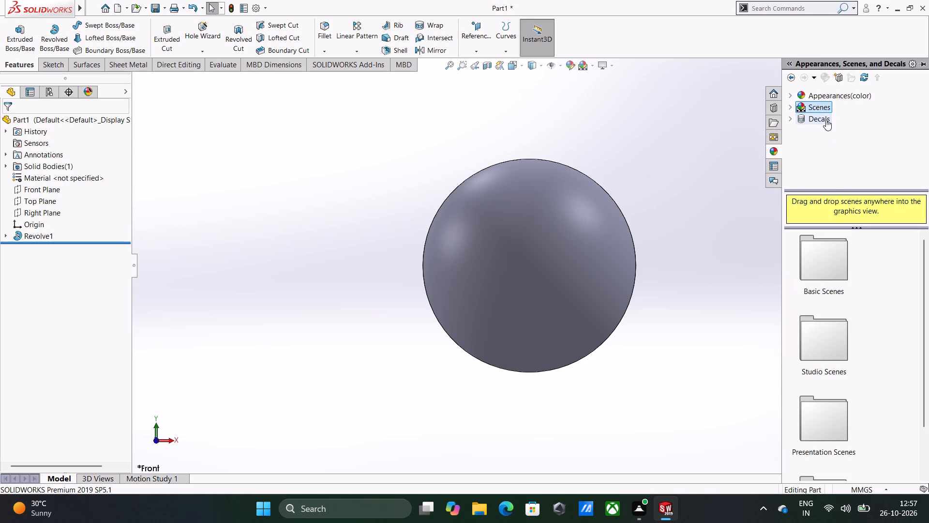
left_click(826, 122)
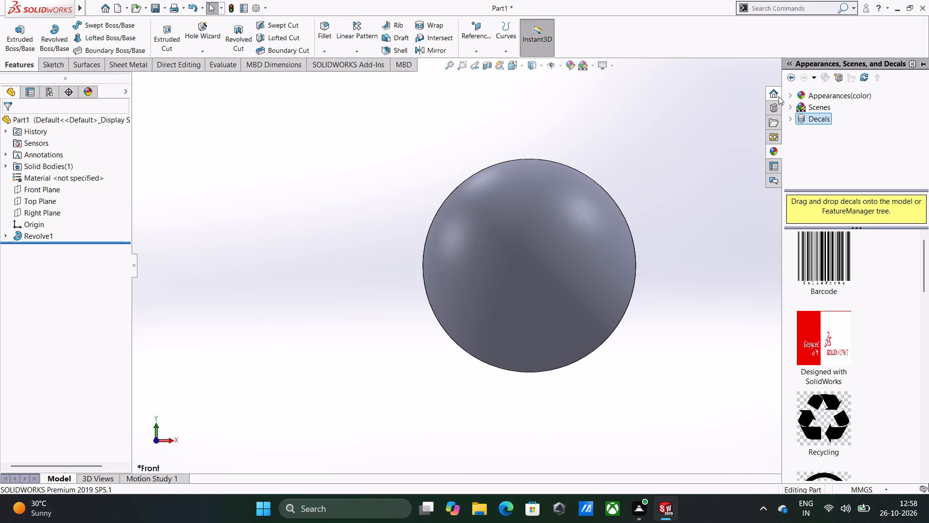
left_click(823, 93)
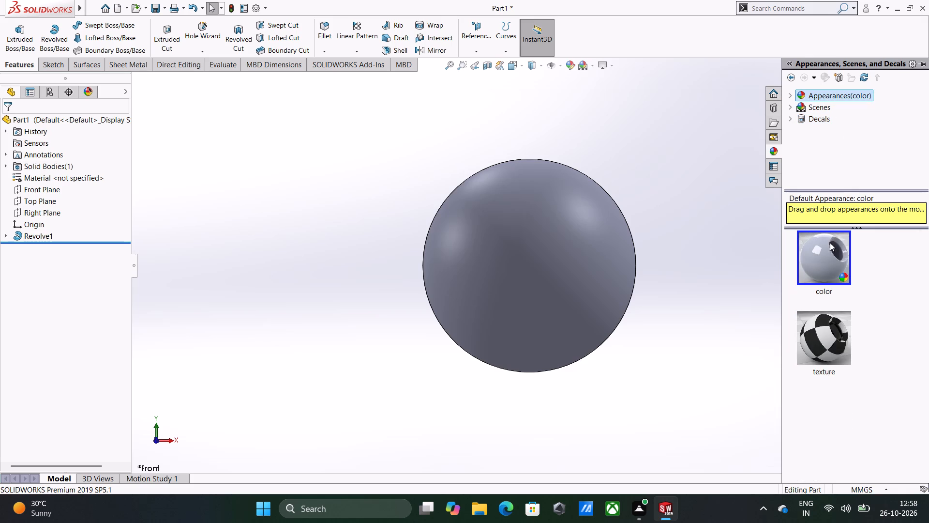
left_click(829, 250)
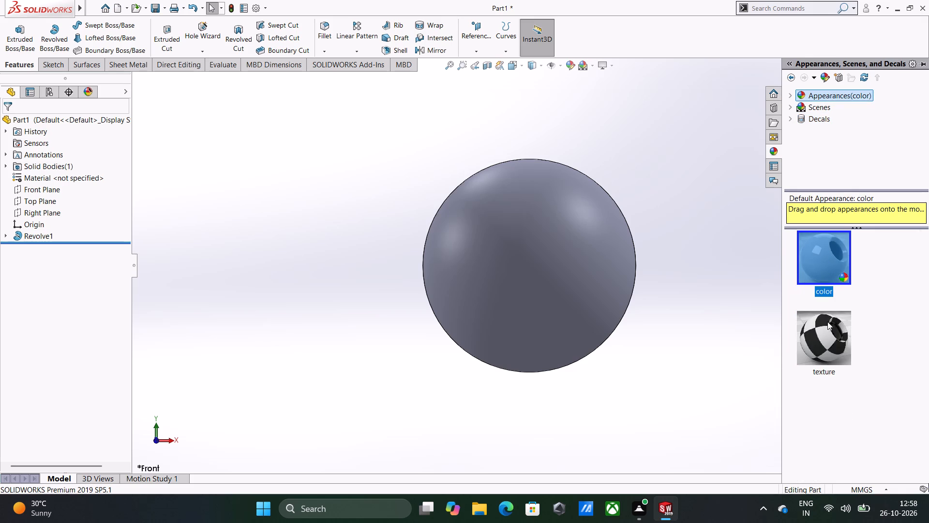
double_click(827, 322)
double_click(832, 275)
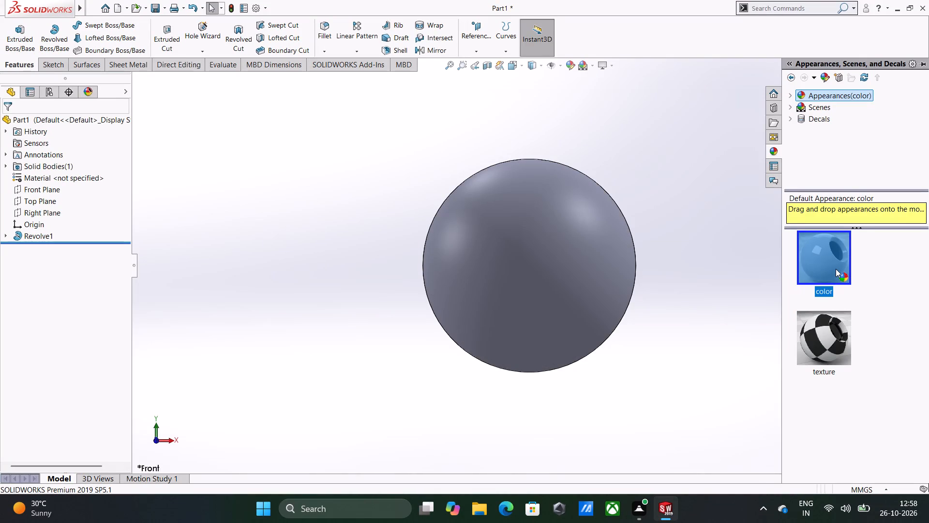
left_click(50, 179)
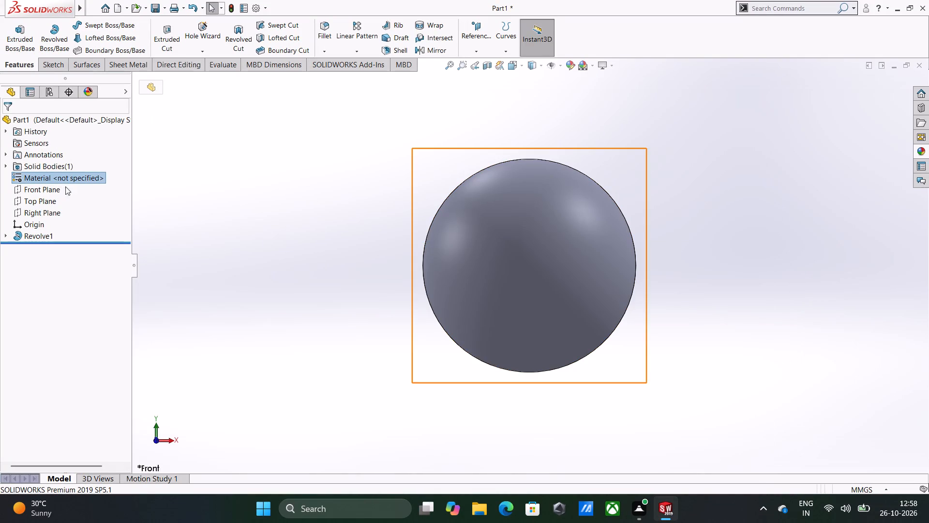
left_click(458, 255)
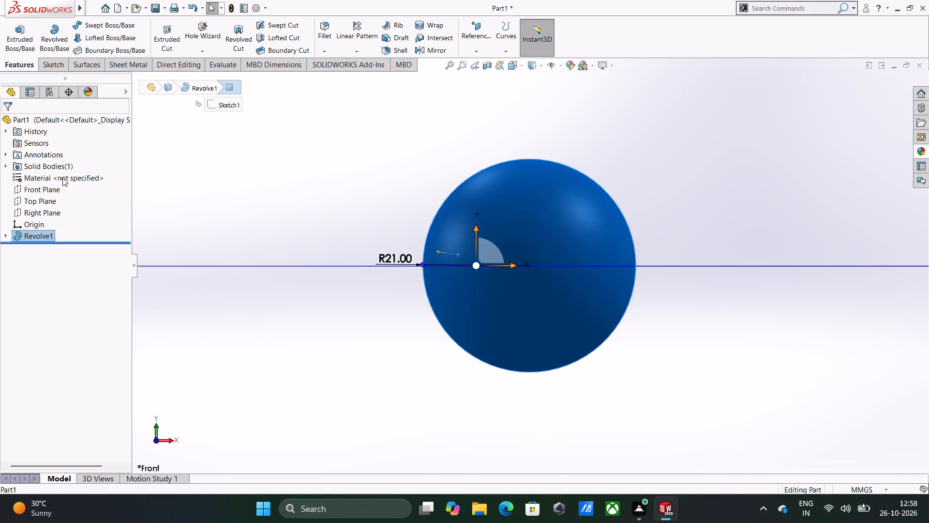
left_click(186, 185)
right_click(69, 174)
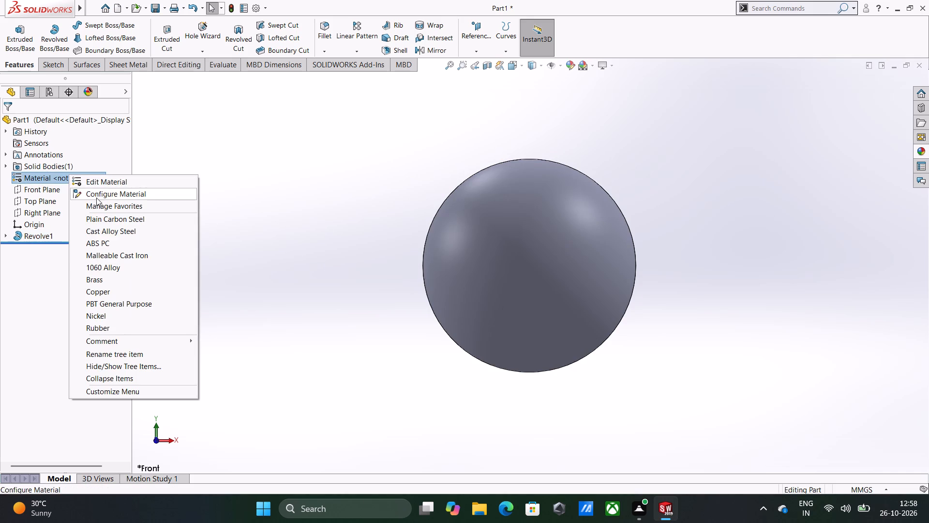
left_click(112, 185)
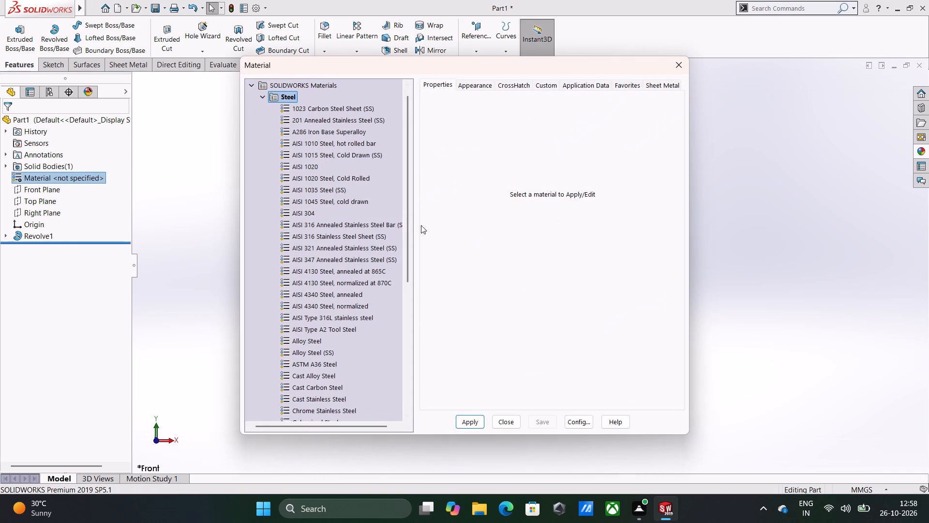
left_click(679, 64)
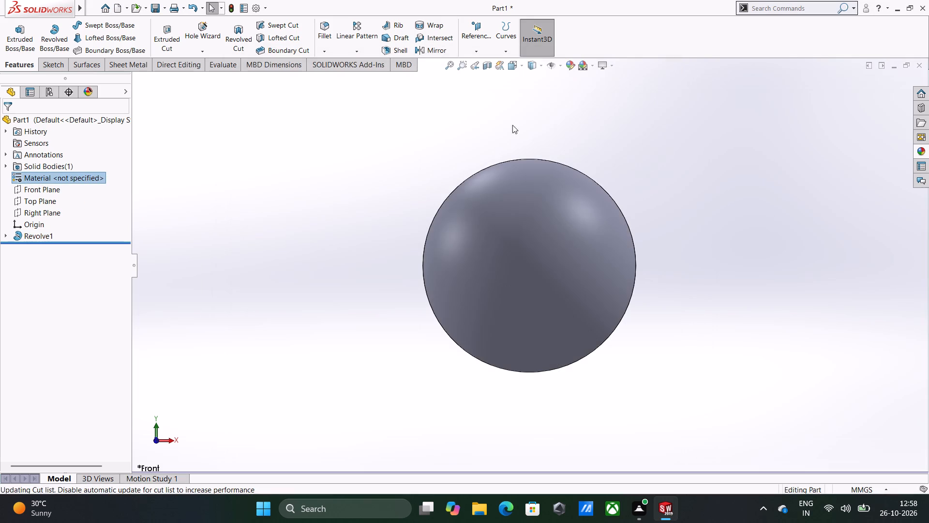
Look through the appearance library again for further color and texture options for the sphere.
left_click(920, 119)
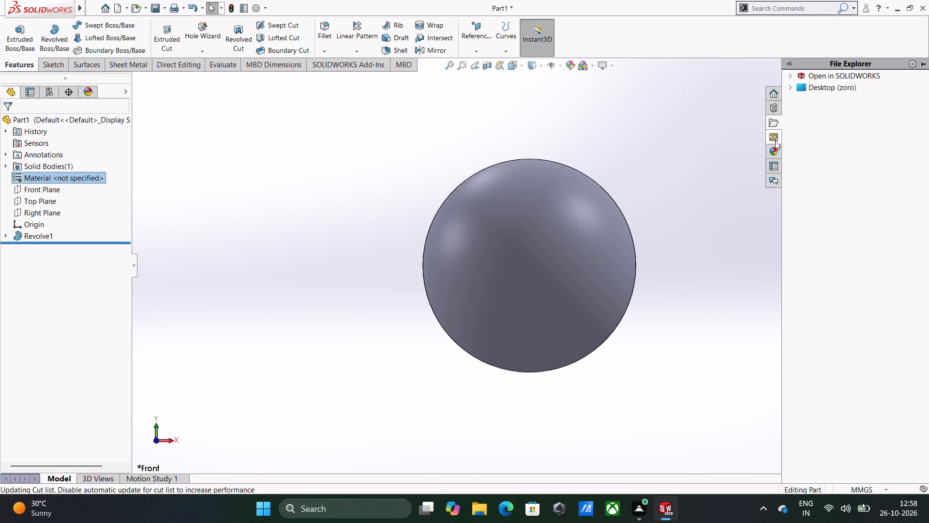
left_click(775, 141)
left_click(772, 152)
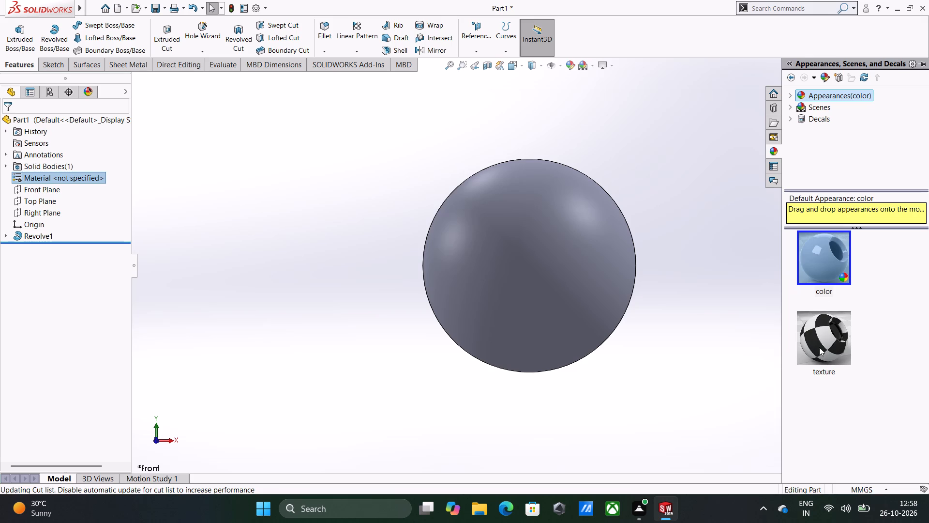
left_click(827, 81)
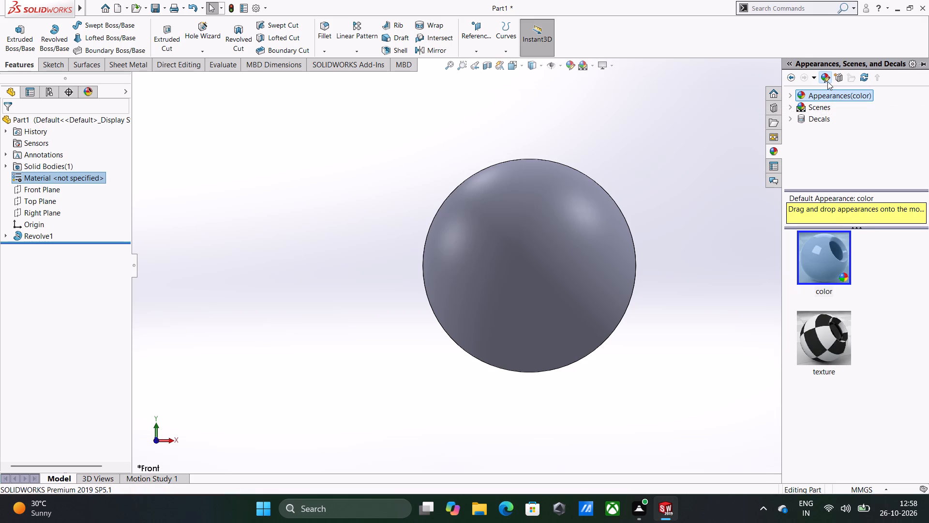
double_click(827, 81)
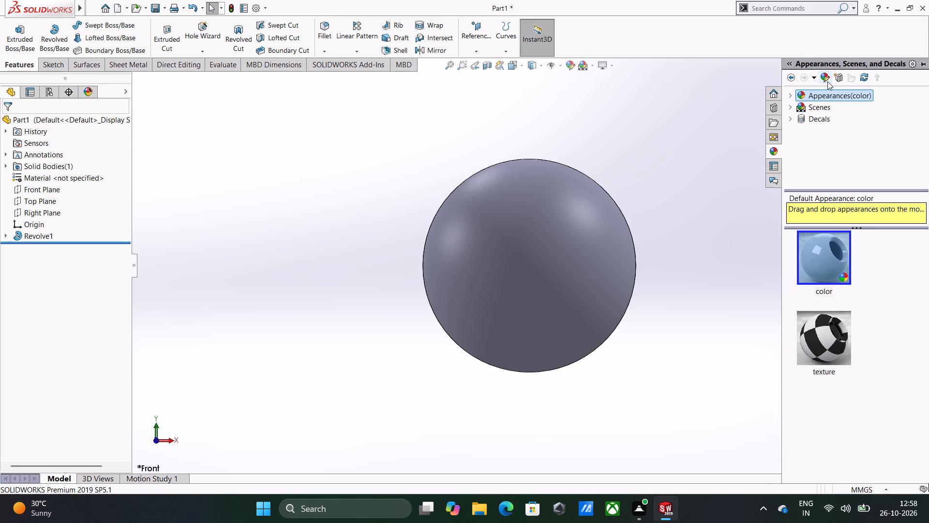
left_click(826, 97)
left_click(826, 97)
scroll(891, 284, "down", 3)
left_click(894, 282)
double_click(892, 279)
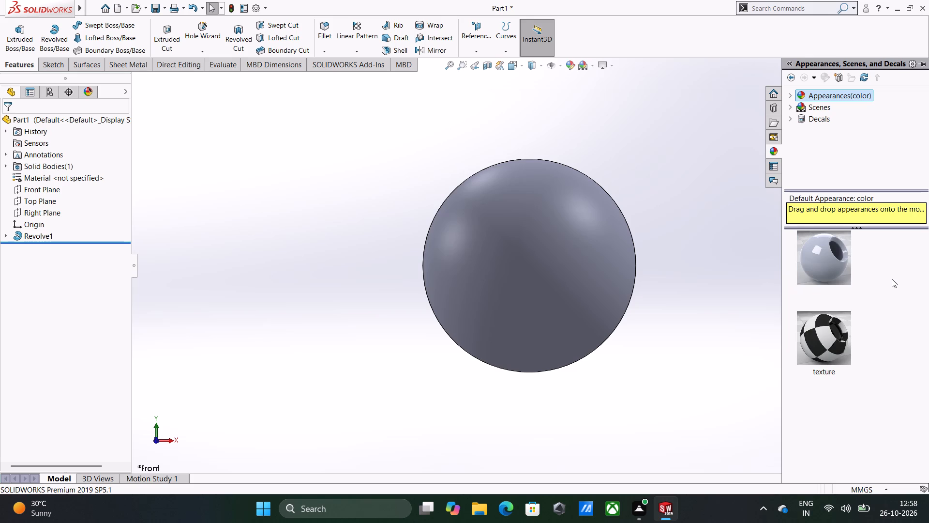
left_click(849, 331)
left_click(869, 268)
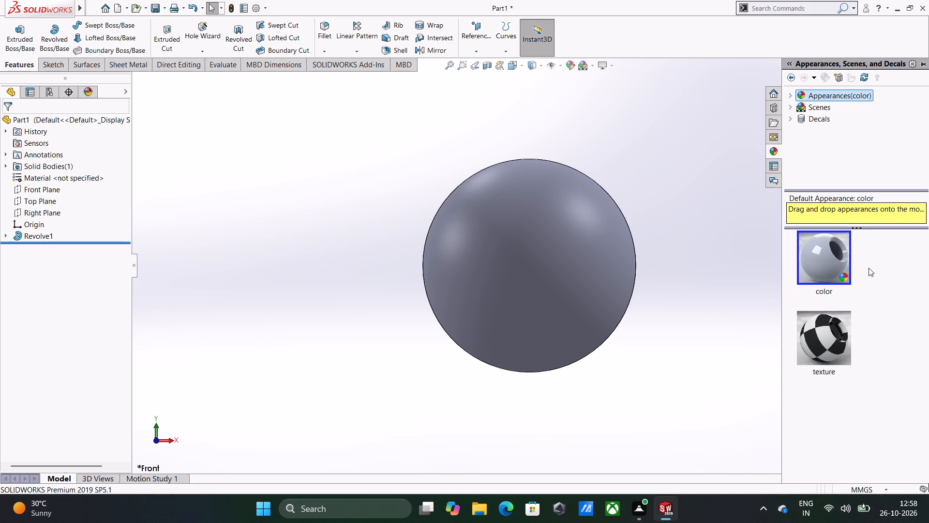
double_click(869, 268)
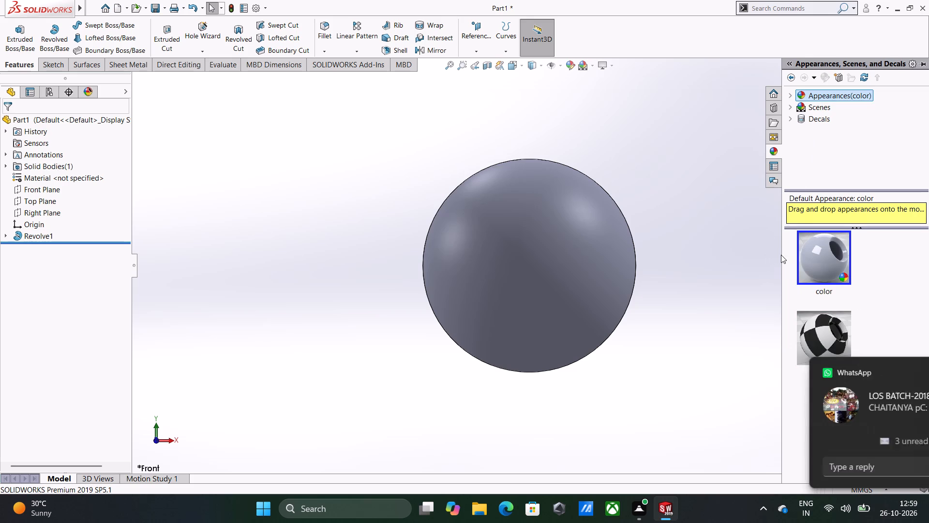
left_click_drag(781, 252, 928, 234)
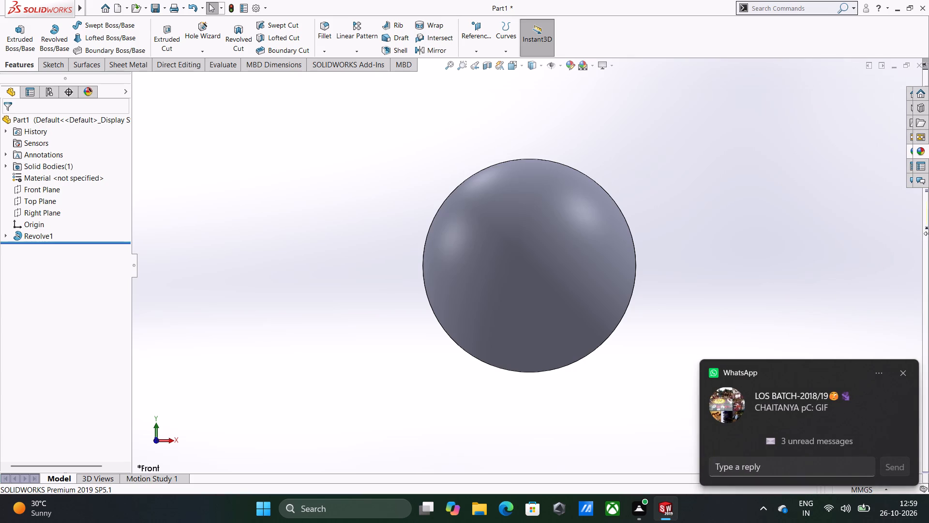
left_click(856, 221)
left_click(704, 216)
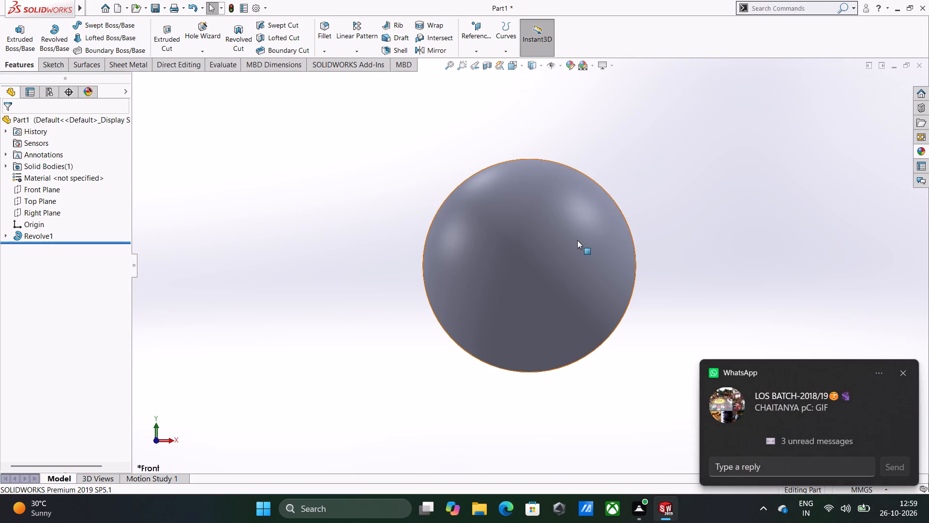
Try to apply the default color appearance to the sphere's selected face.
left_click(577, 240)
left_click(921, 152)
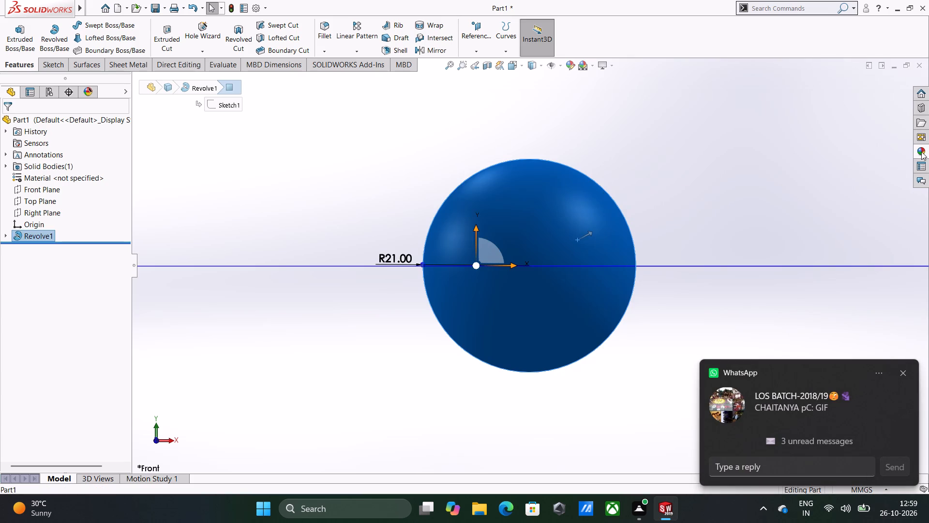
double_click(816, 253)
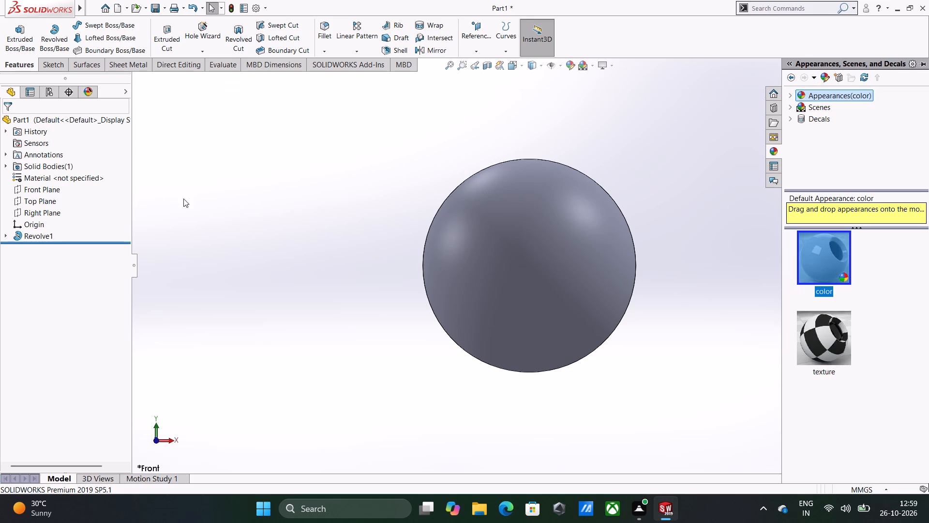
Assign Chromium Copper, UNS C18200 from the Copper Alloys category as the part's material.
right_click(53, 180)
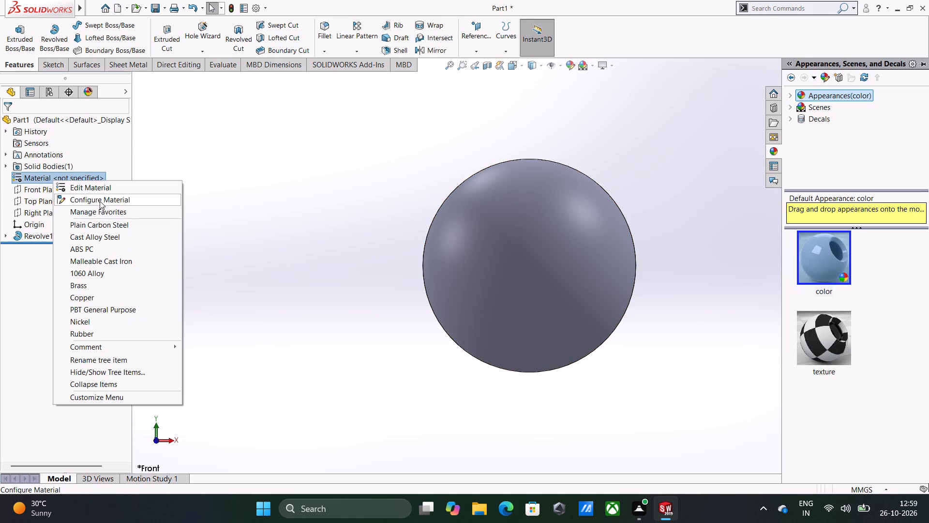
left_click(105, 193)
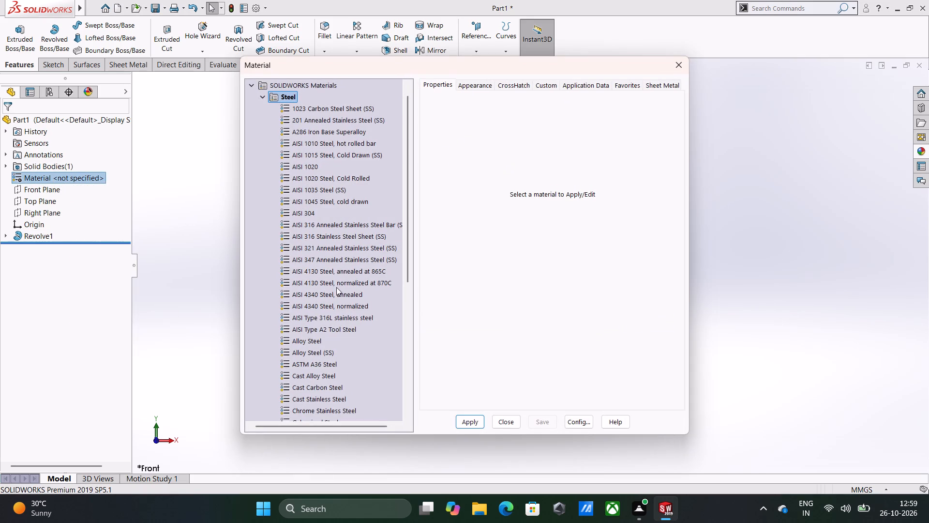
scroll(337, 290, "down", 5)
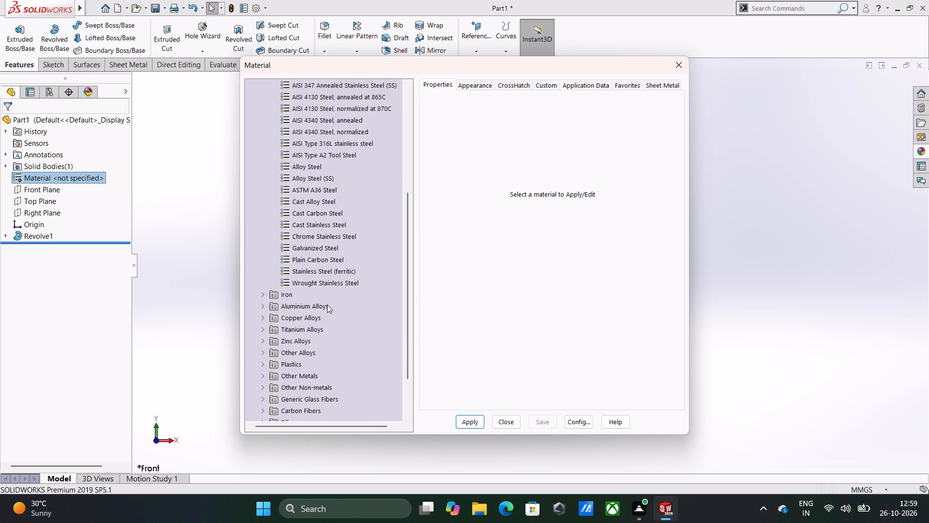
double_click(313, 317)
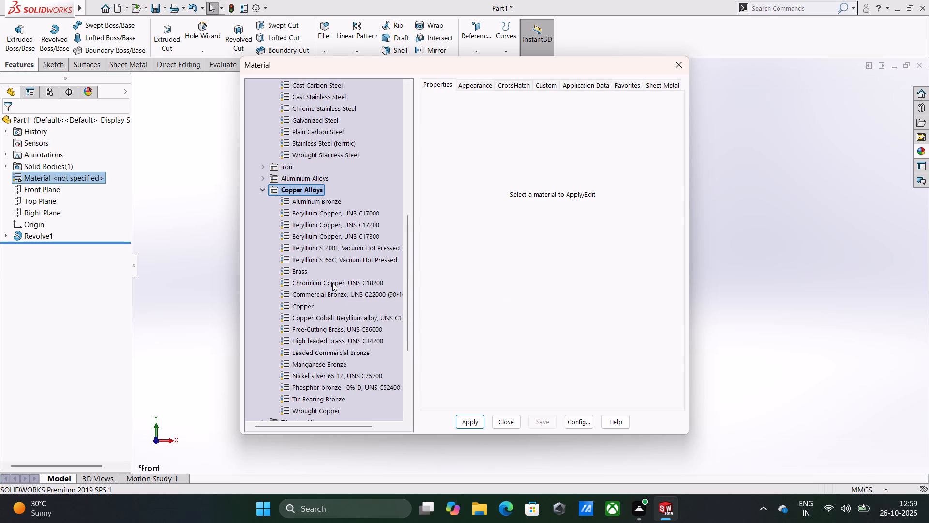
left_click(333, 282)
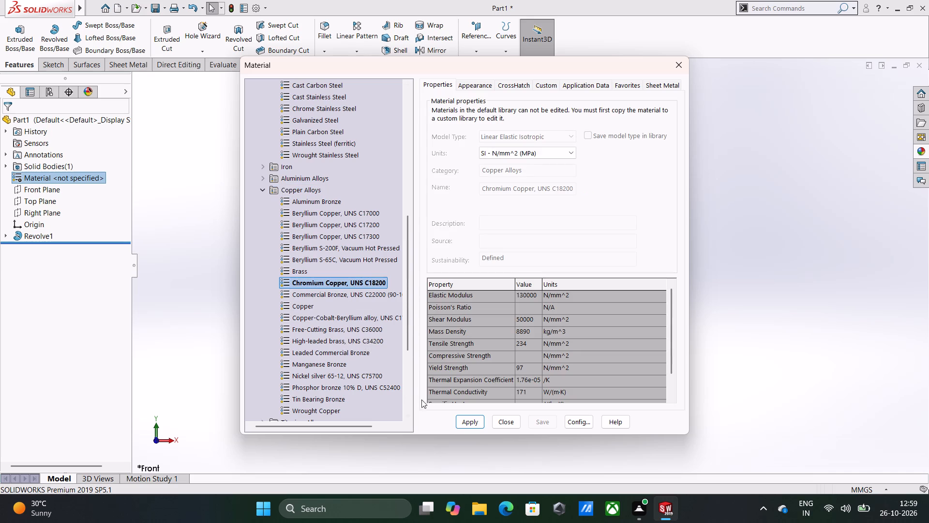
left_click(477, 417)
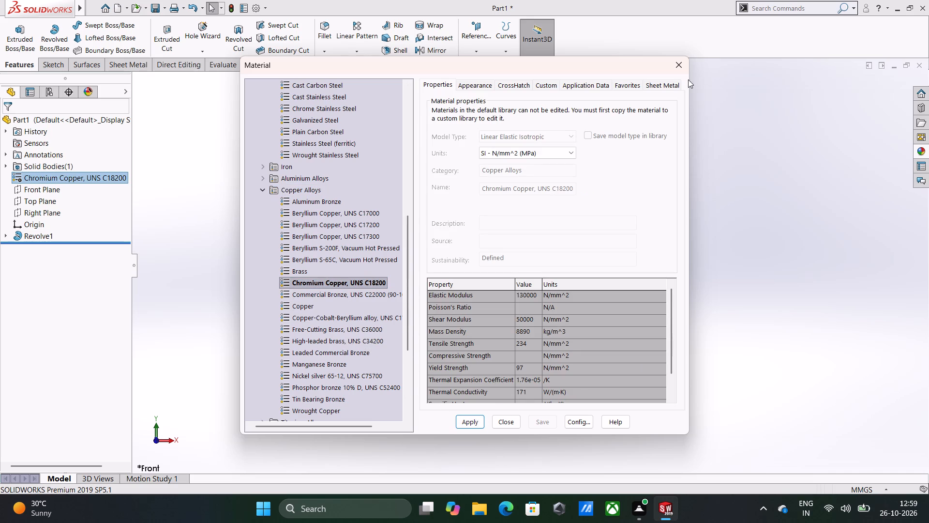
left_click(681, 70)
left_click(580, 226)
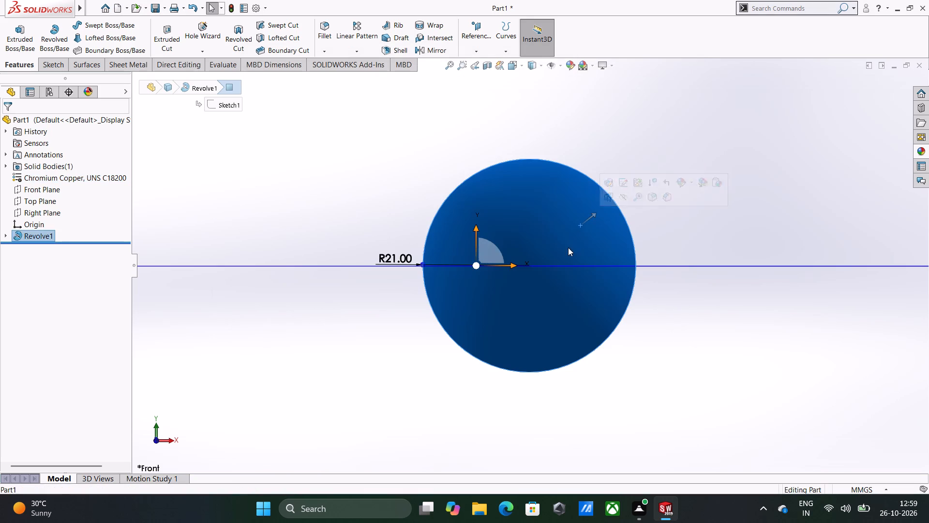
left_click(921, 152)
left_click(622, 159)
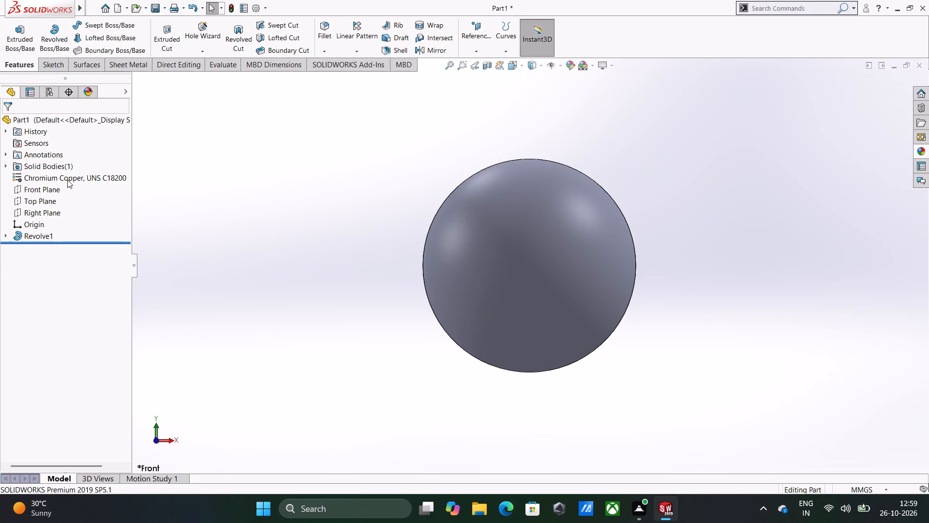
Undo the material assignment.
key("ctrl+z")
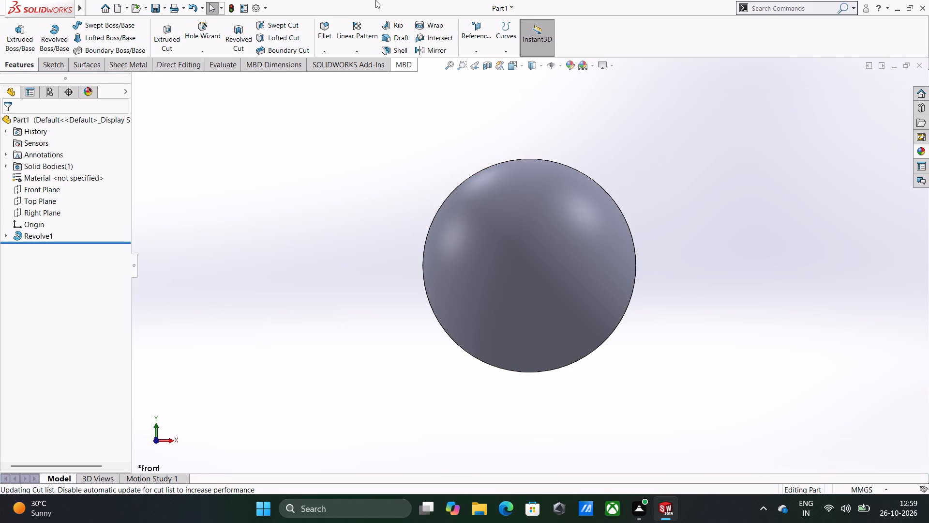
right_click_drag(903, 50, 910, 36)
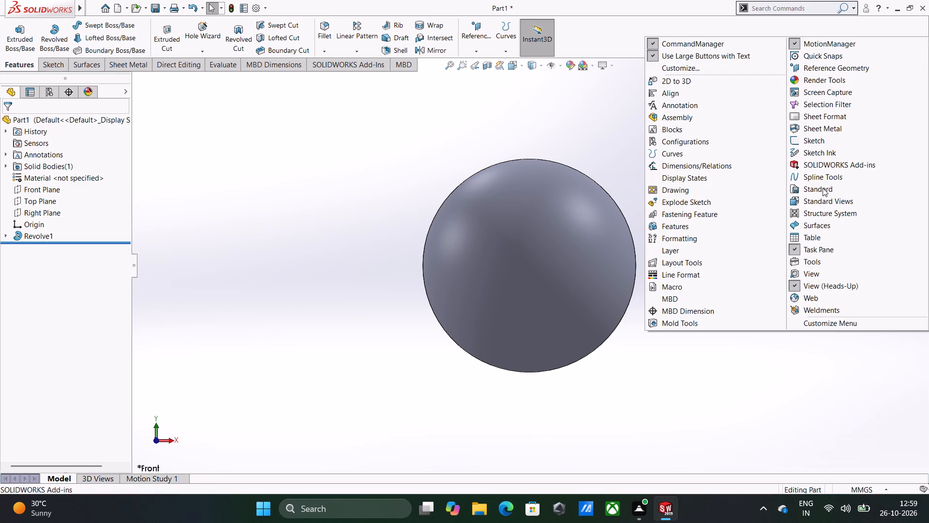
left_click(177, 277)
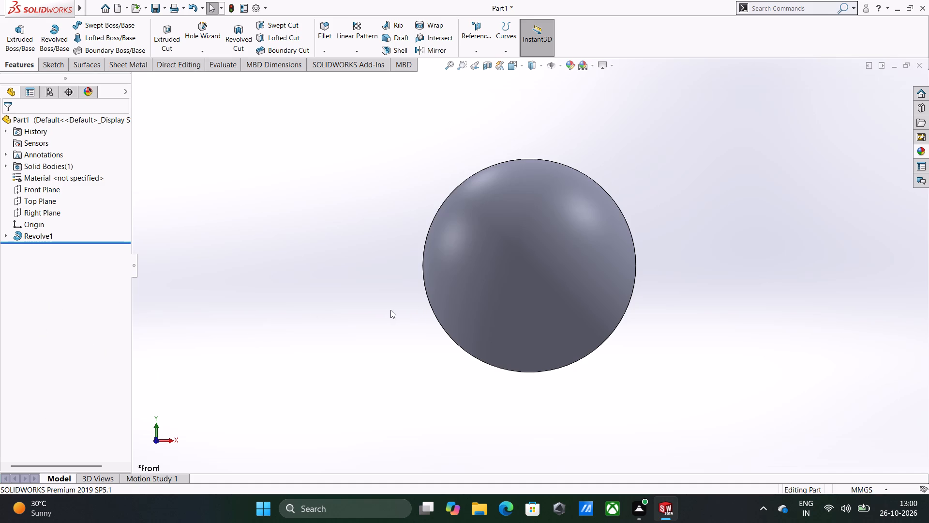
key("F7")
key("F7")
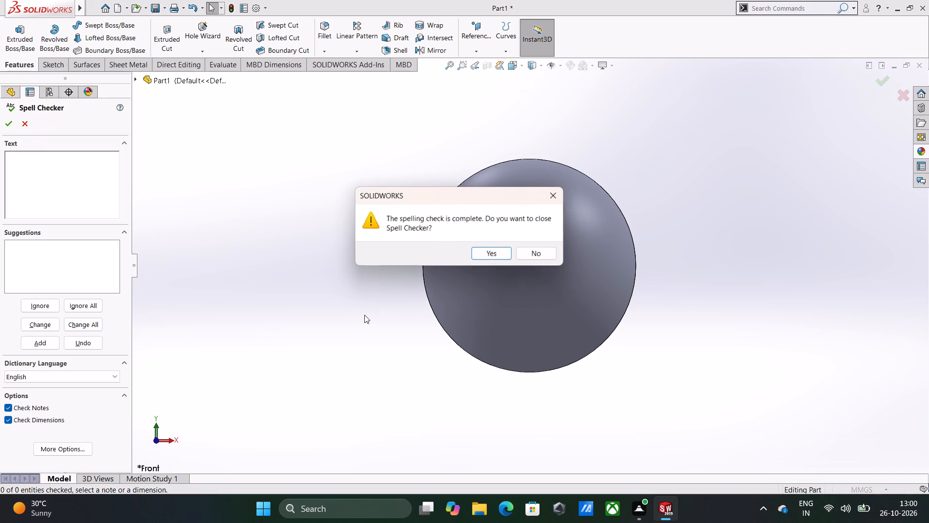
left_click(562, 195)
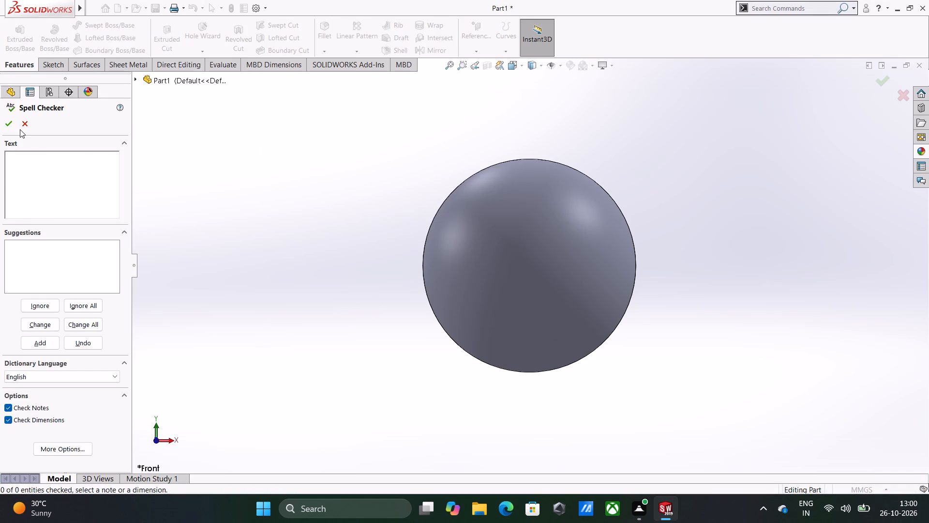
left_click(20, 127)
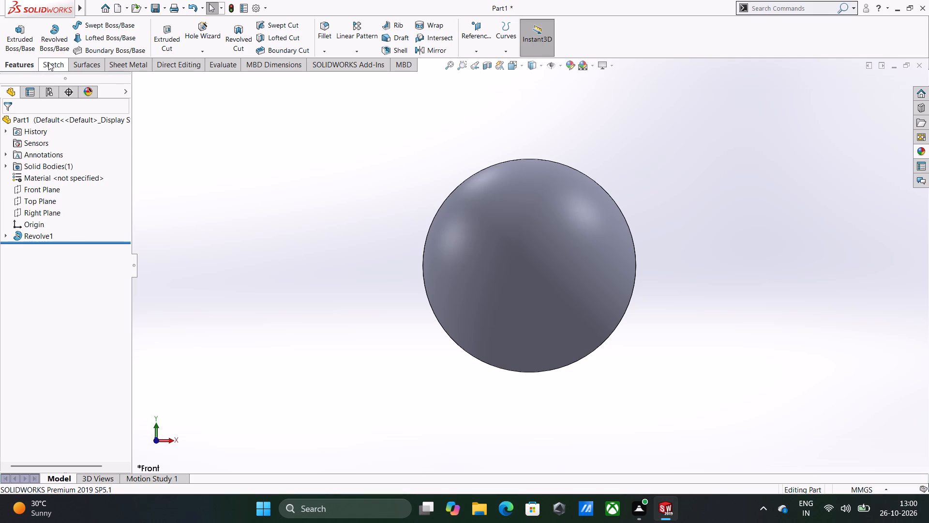
Start a new sketch on the Front Plane.
left_click(44, 189)
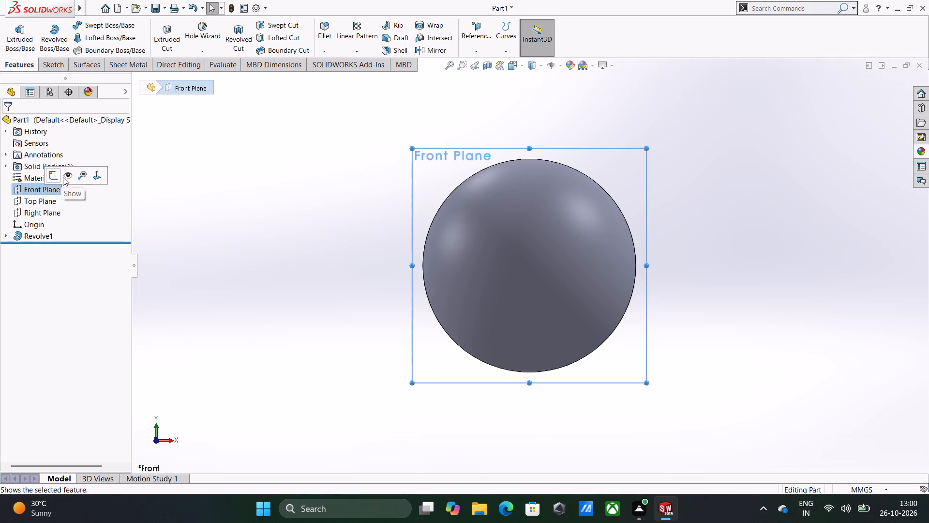
left_click(58, 175)
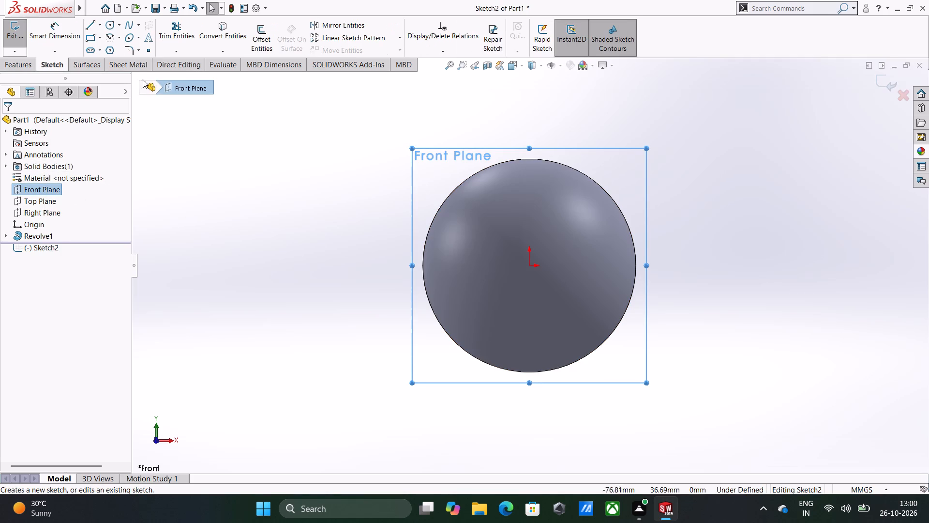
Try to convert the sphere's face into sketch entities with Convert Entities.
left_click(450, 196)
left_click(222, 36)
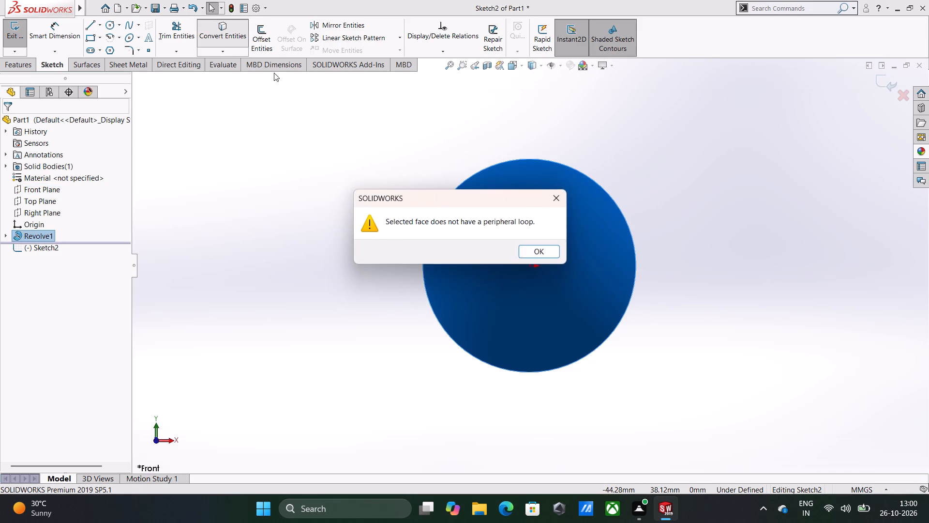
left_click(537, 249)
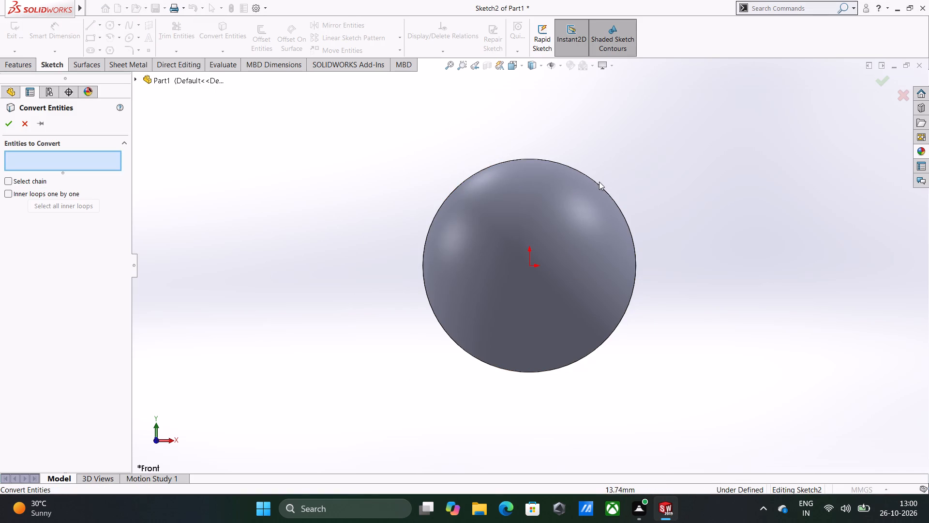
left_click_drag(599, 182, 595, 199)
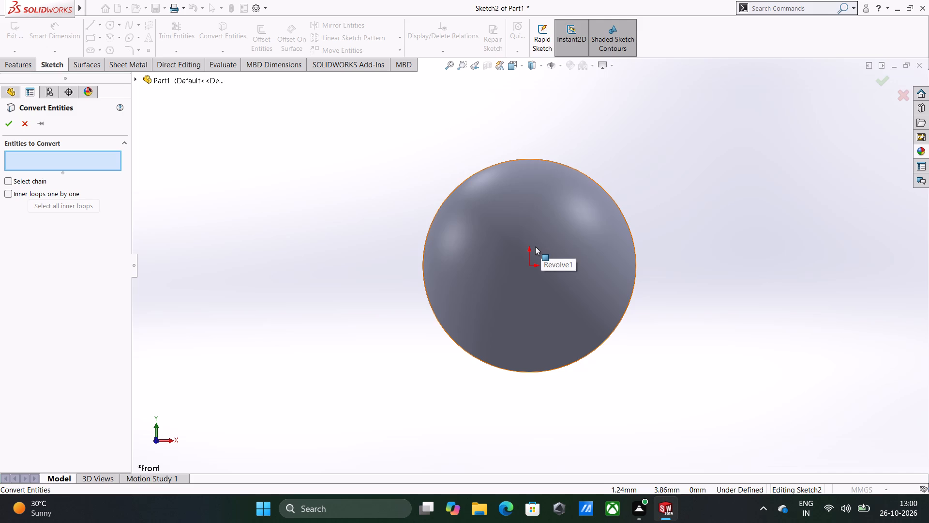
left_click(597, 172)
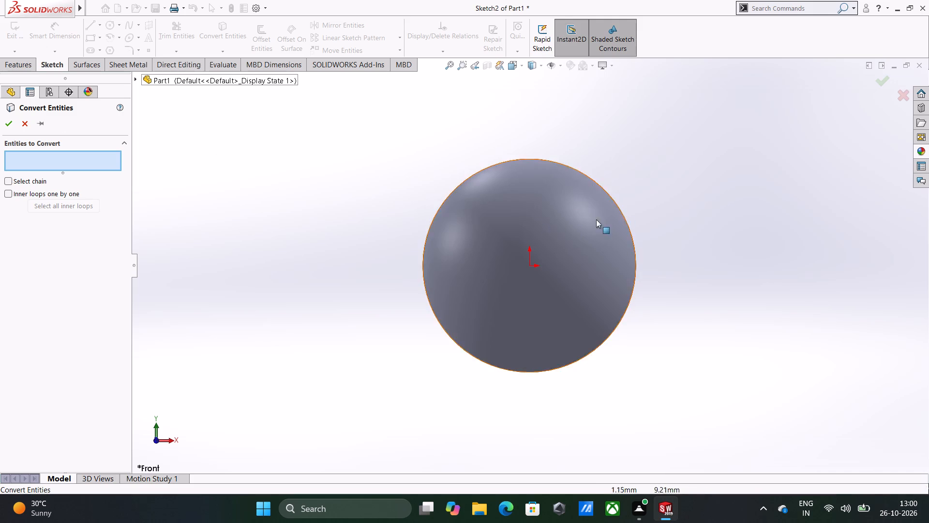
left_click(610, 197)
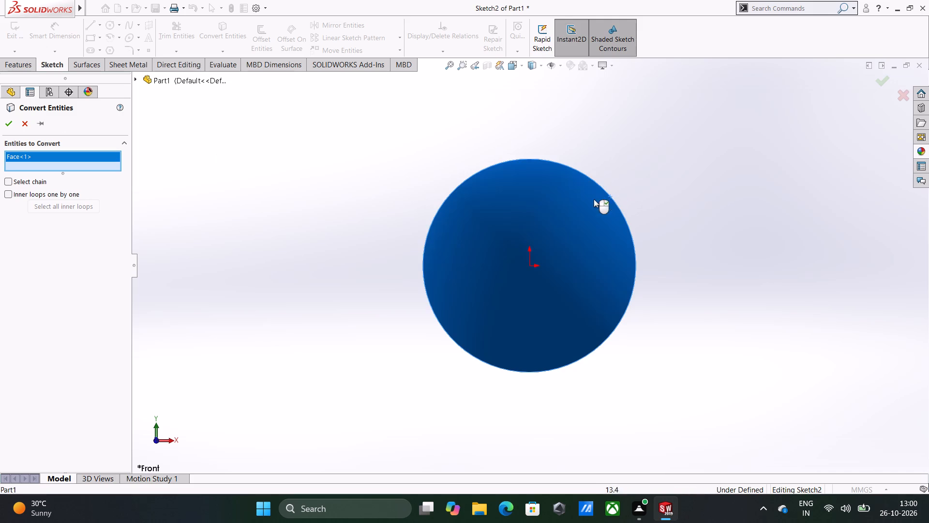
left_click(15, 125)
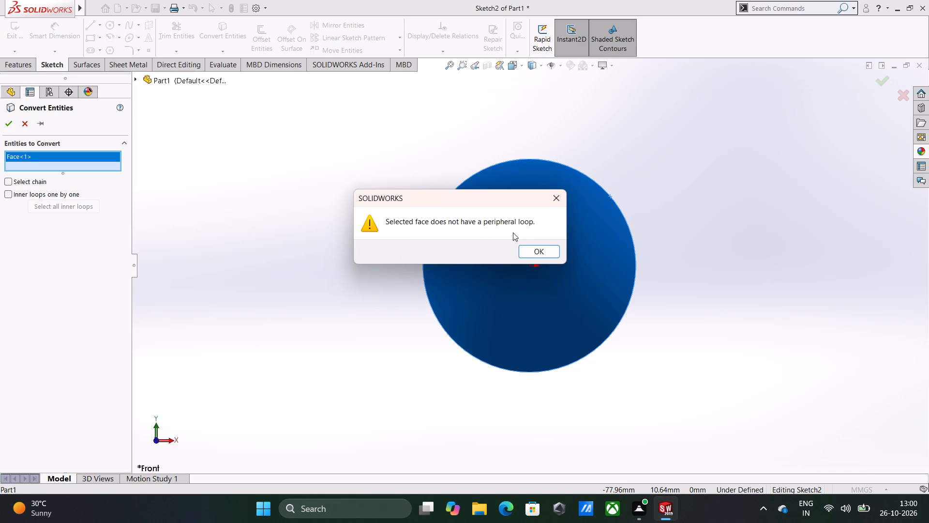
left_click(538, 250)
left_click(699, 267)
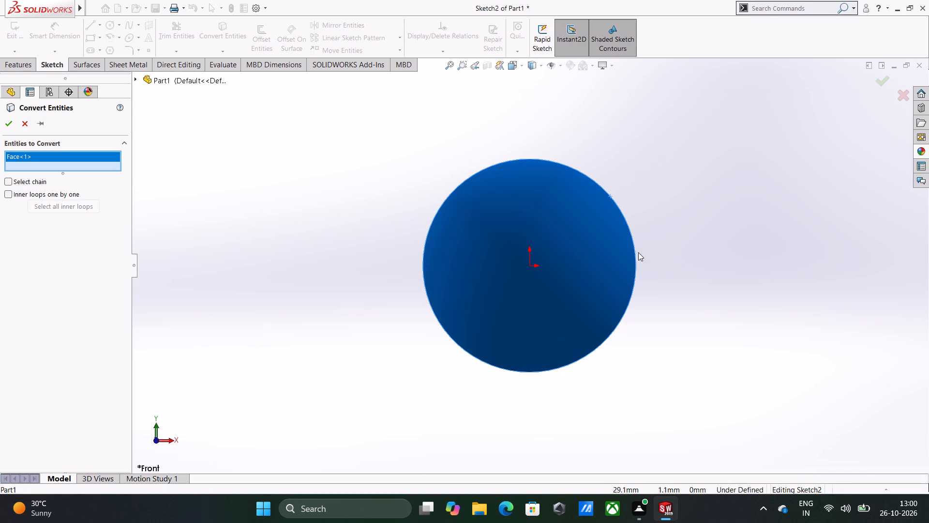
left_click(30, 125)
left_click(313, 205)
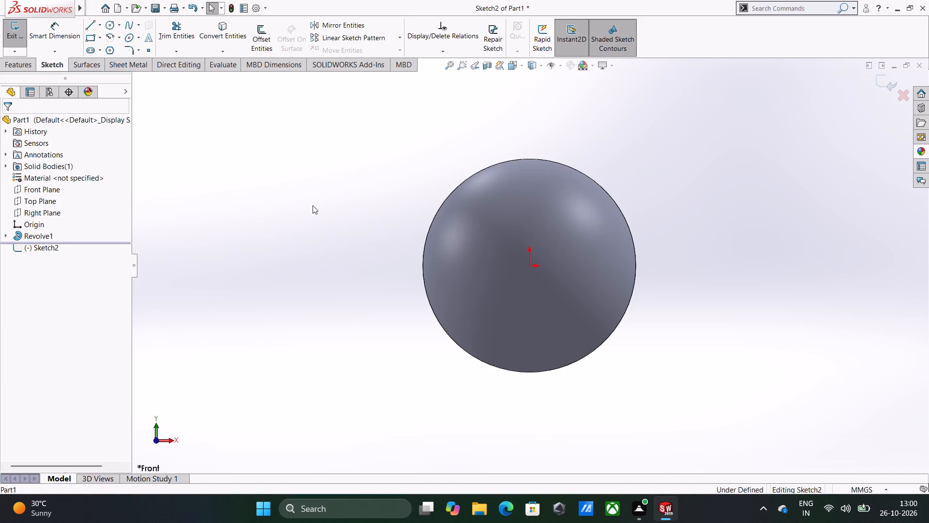
Convert the sphere's circular silhouette edge into a sketch circle.
left_click(637, 272)
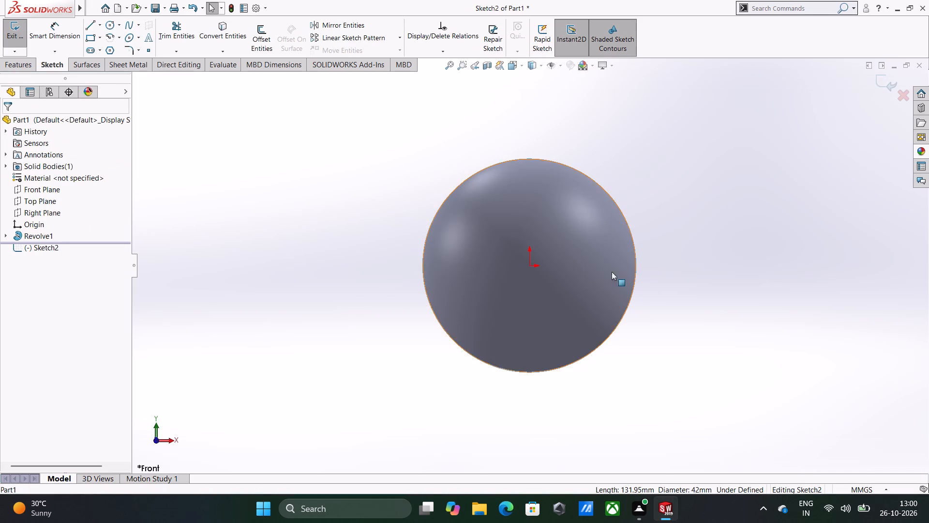
left_click(237, 33)
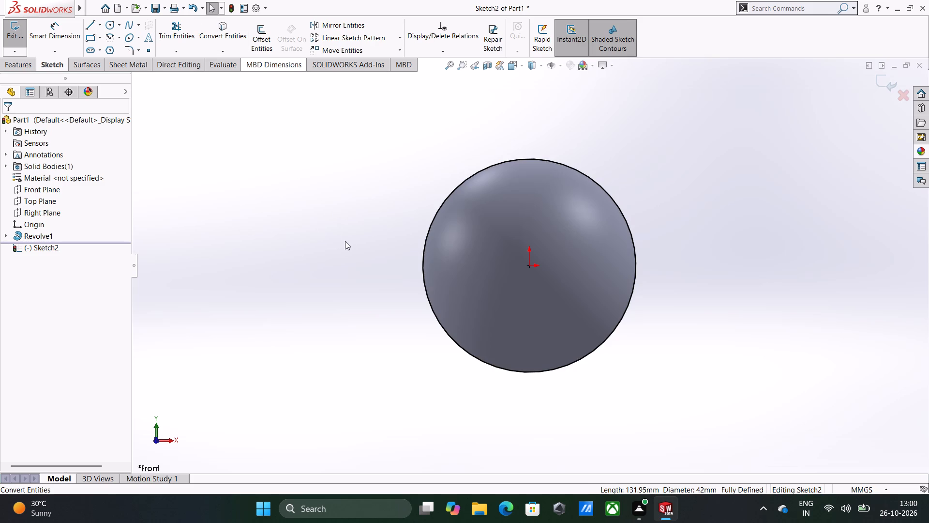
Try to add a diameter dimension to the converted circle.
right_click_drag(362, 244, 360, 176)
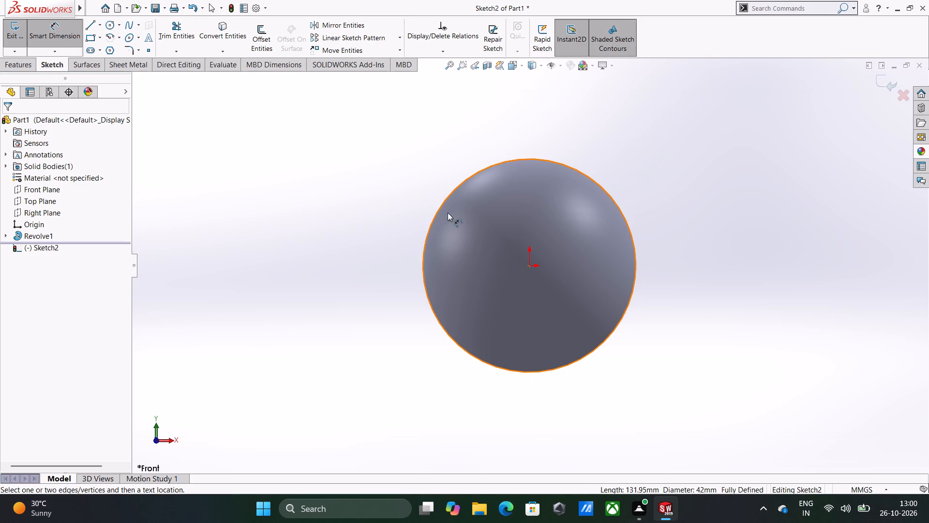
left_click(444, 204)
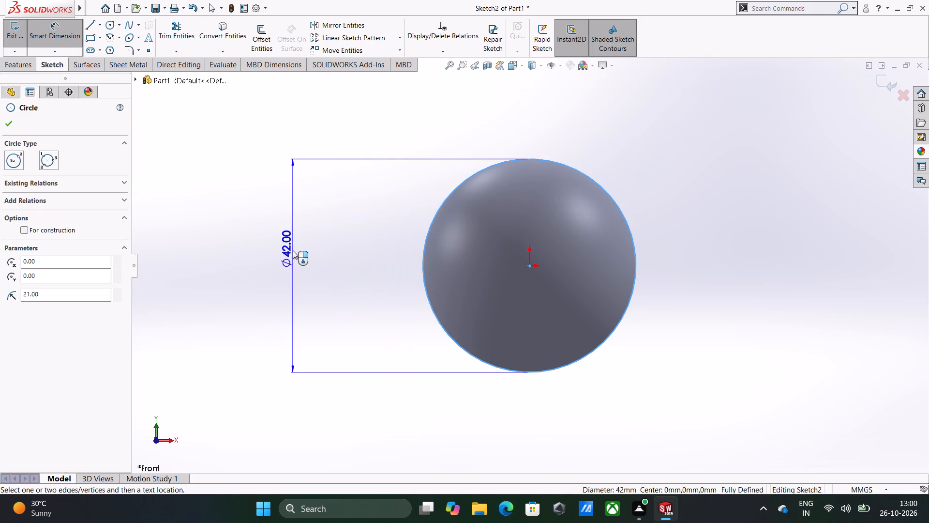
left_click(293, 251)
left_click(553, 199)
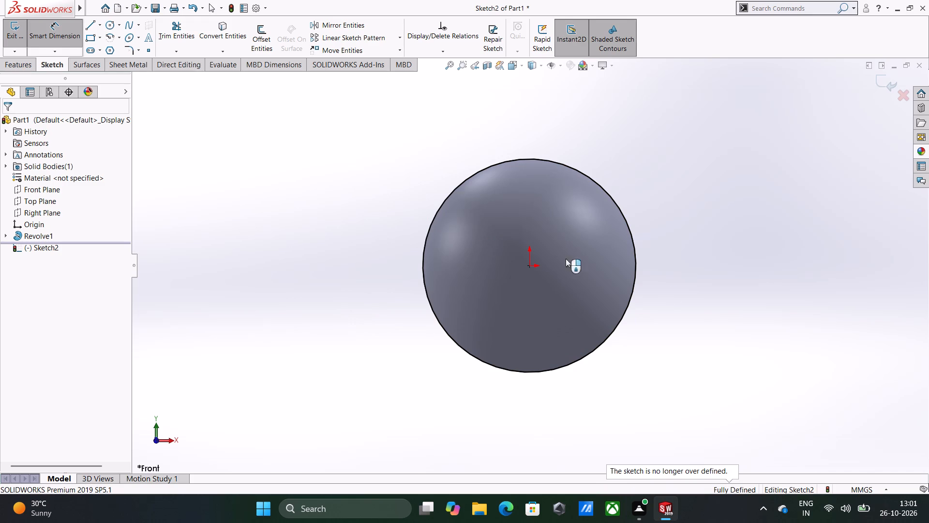
Sketch two vertical lines about 46 mm and 47 mm long across the circle, about 15 mm either side of the origin.
right_click_drag(787, 280, 695, 276)
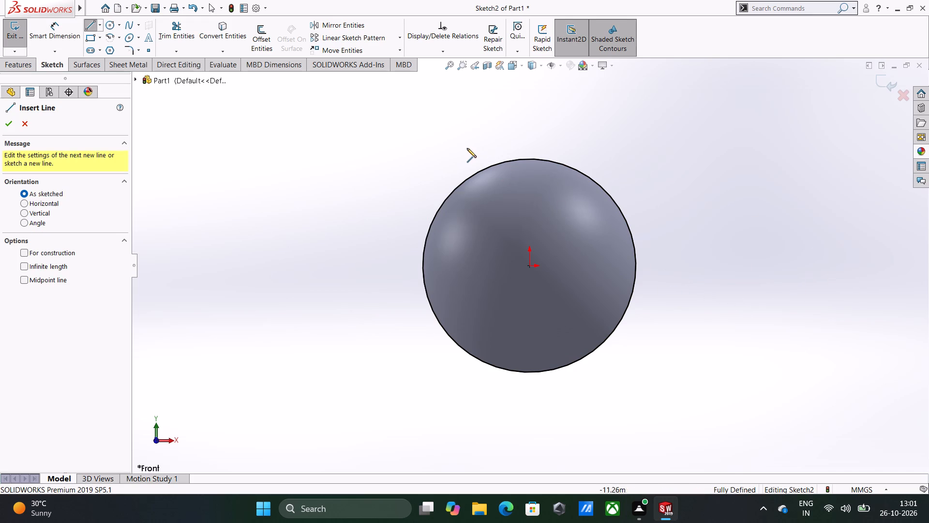
left_click(451, 151)
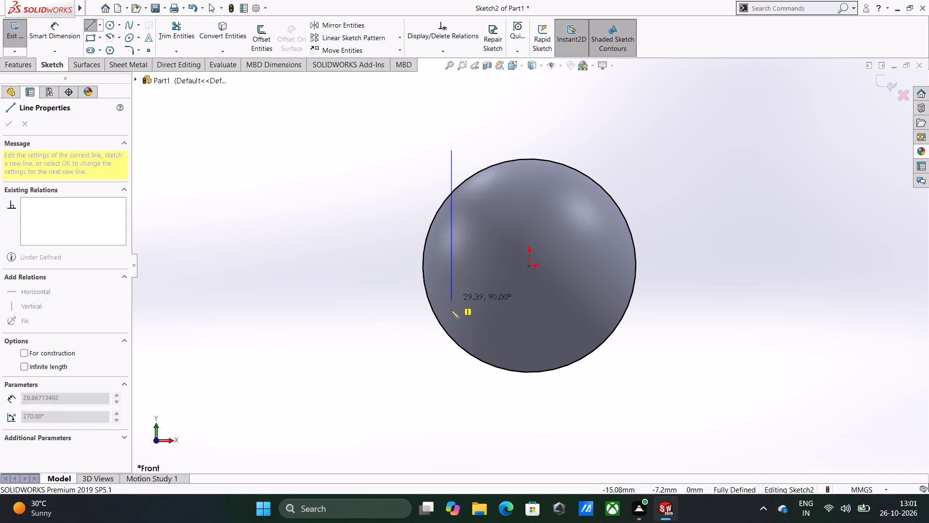
left_click(453, 383)
double_click(600, 138)
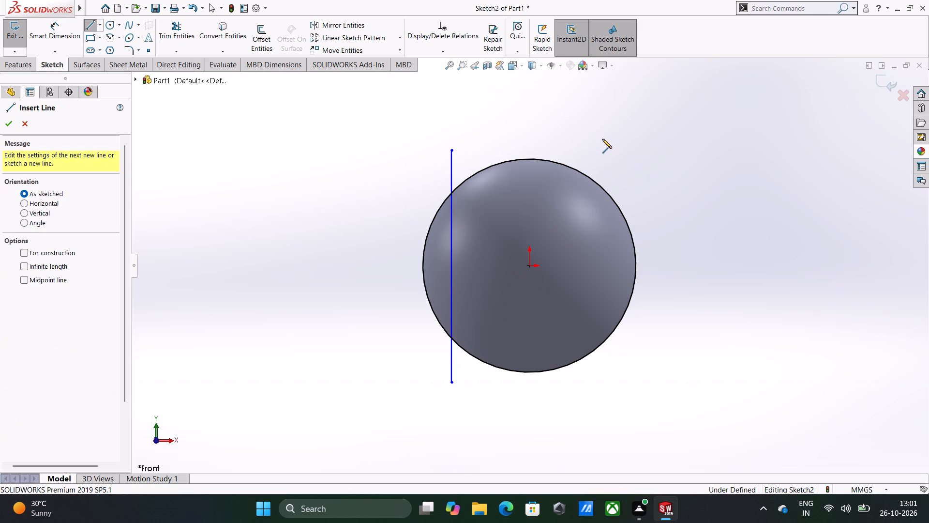
left_click(607, 143)
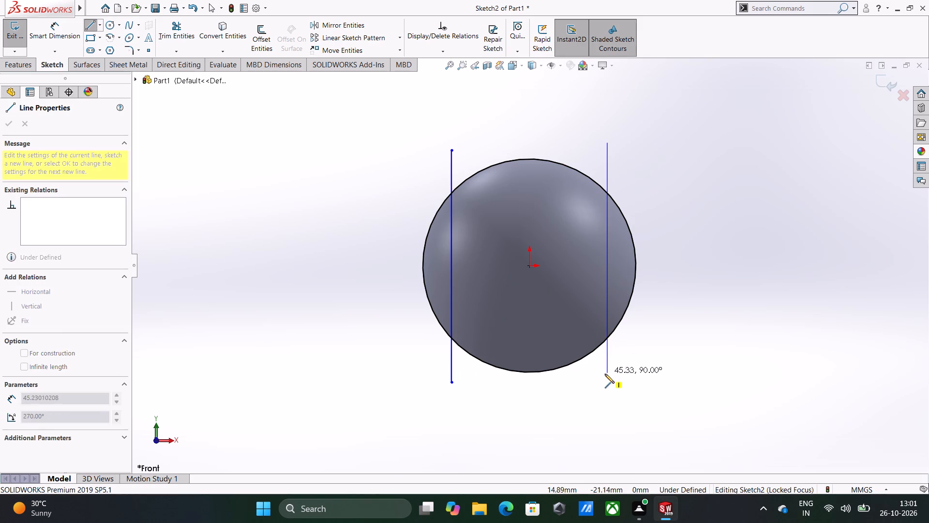
left_click(608, 382)
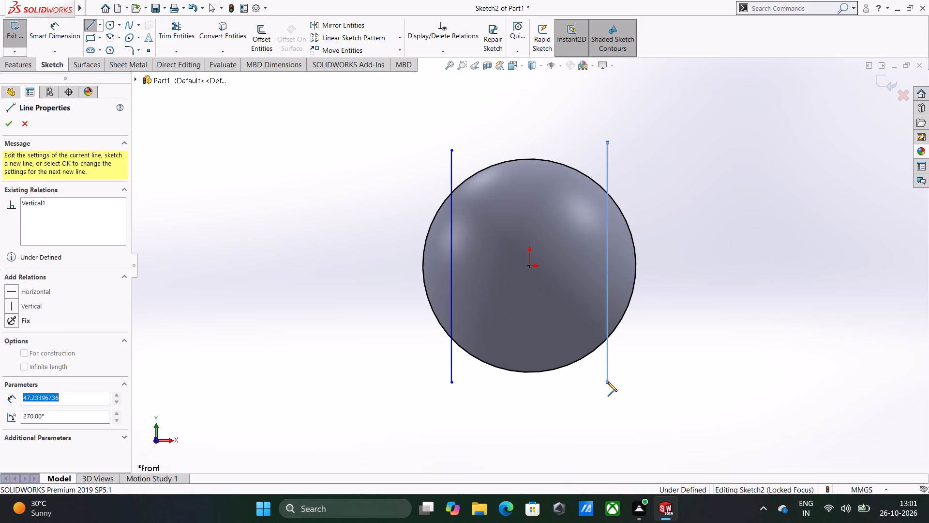
right_click(683, 253)
left_click(695, 261)
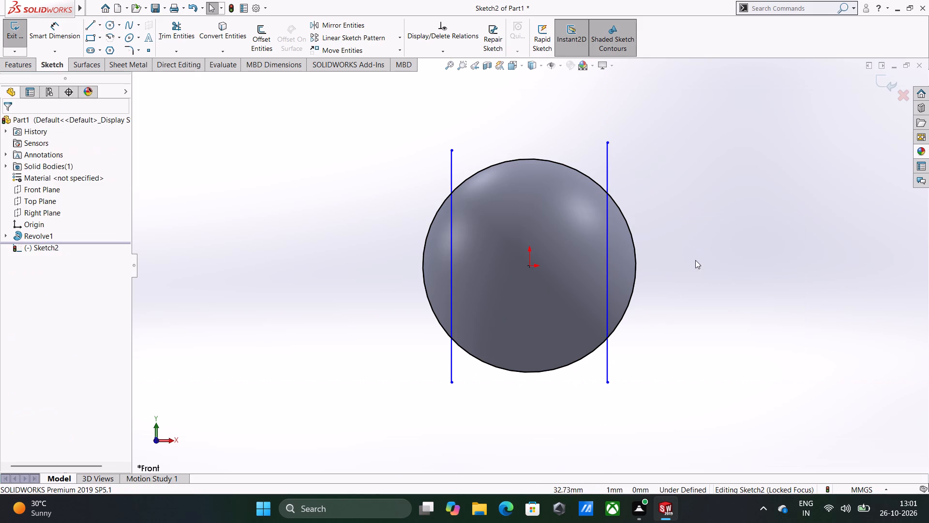
Dimension the vertical line on the negative X side at 19.80 mm from the origin.
left_click(701, 240)
right_click_drag(737, 246, 744, 152)
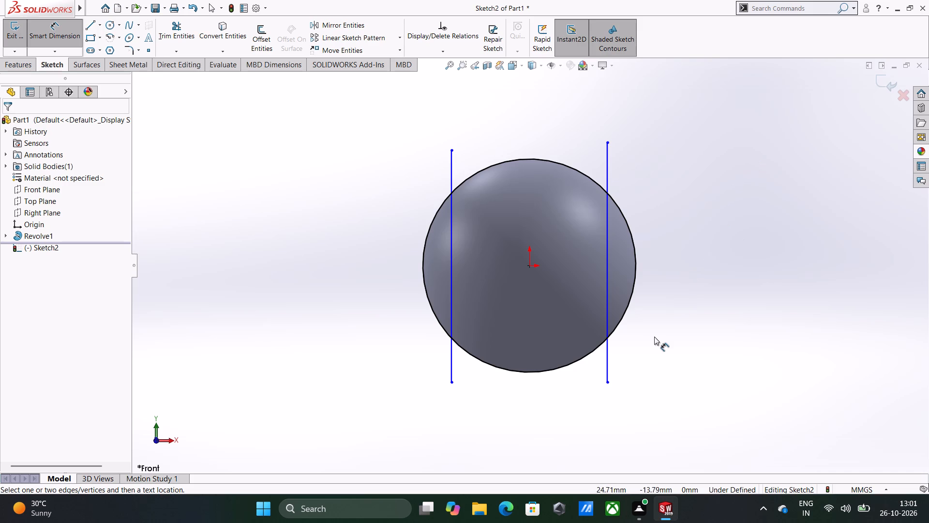
left_click(531, 265)
left_click(450, 370)
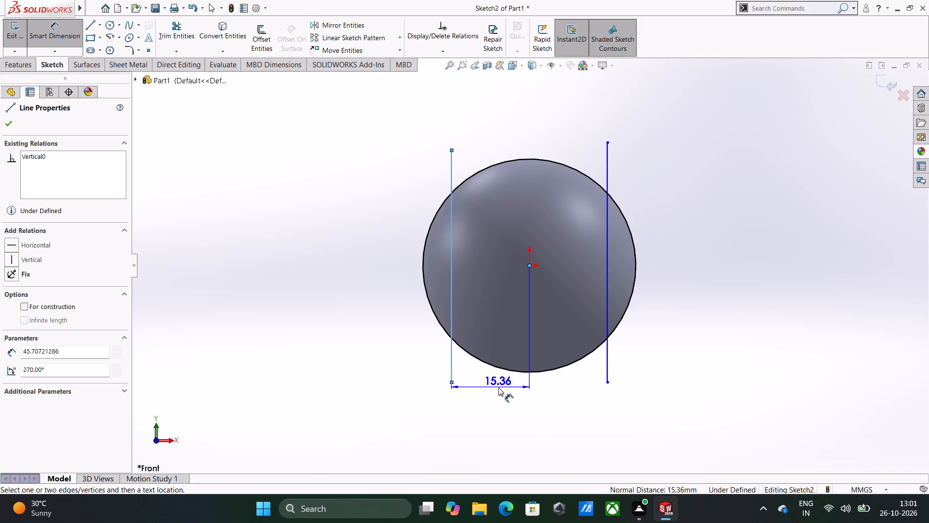
left_click(498, 387)
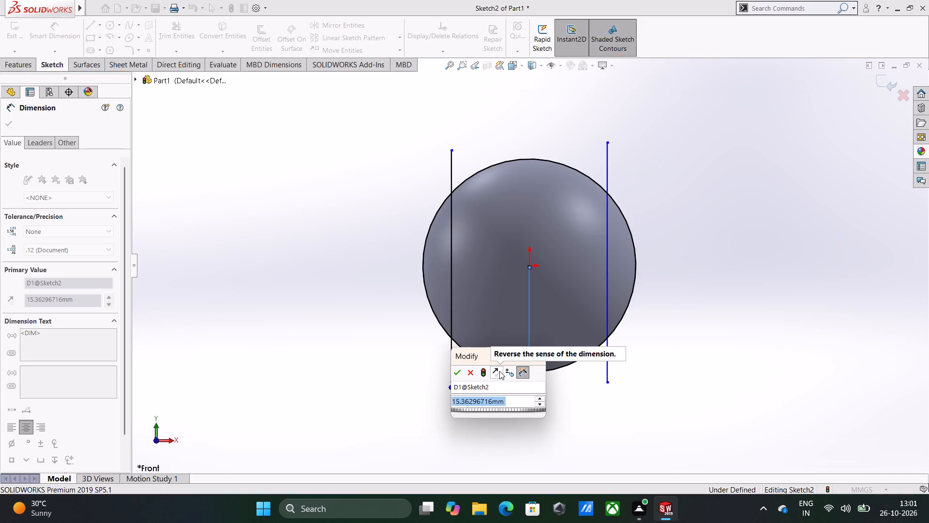
type("19.80")
key("Return")
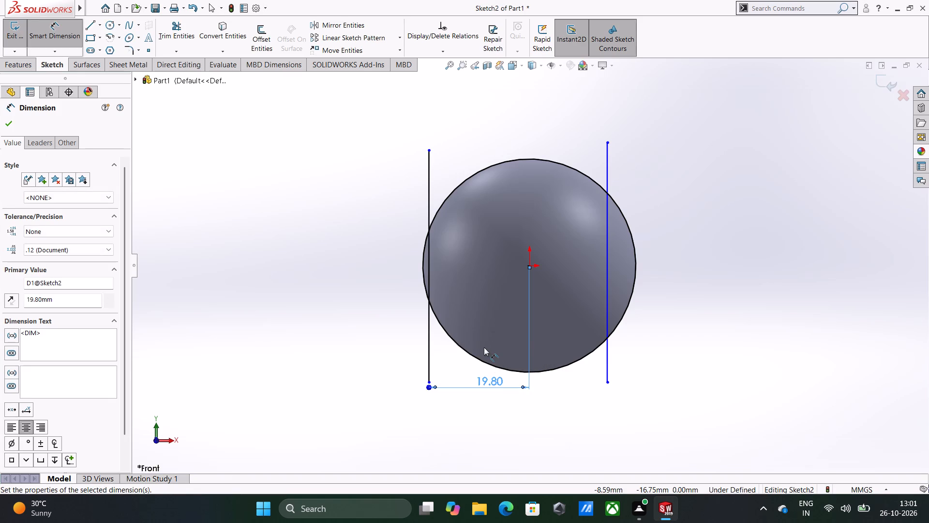
Dimension the vertical line on the positive X side at 15.7 mm from the origin and leave the dimension tool.
left_click(529, 263)
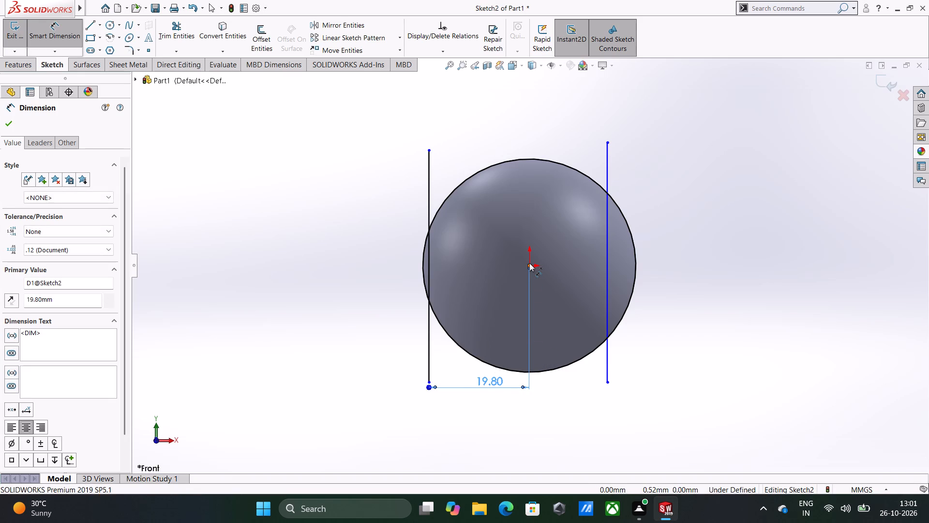
left_click(608, 270)
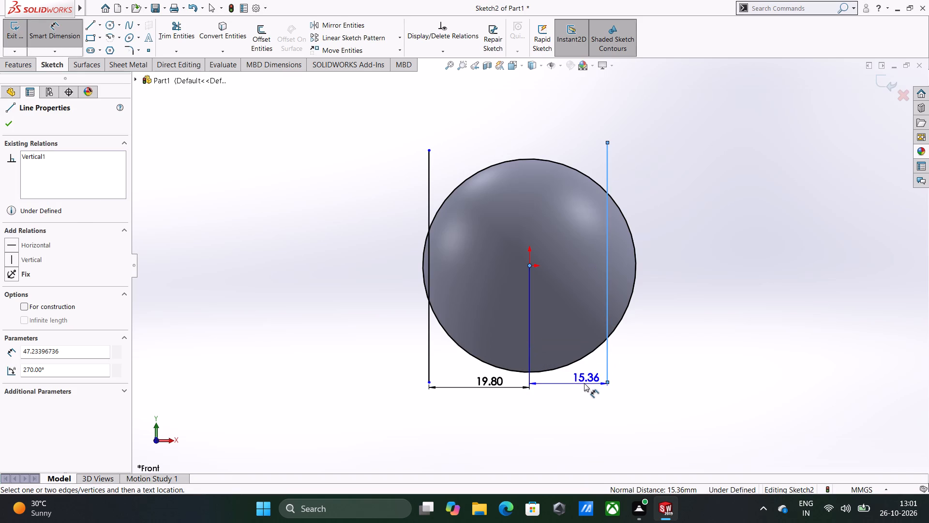
left_click(584, 383)
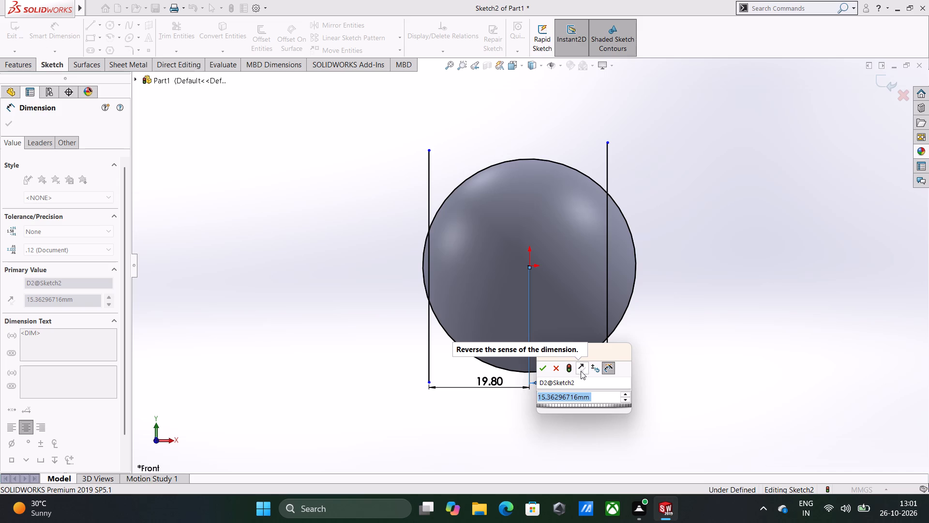
type("15")
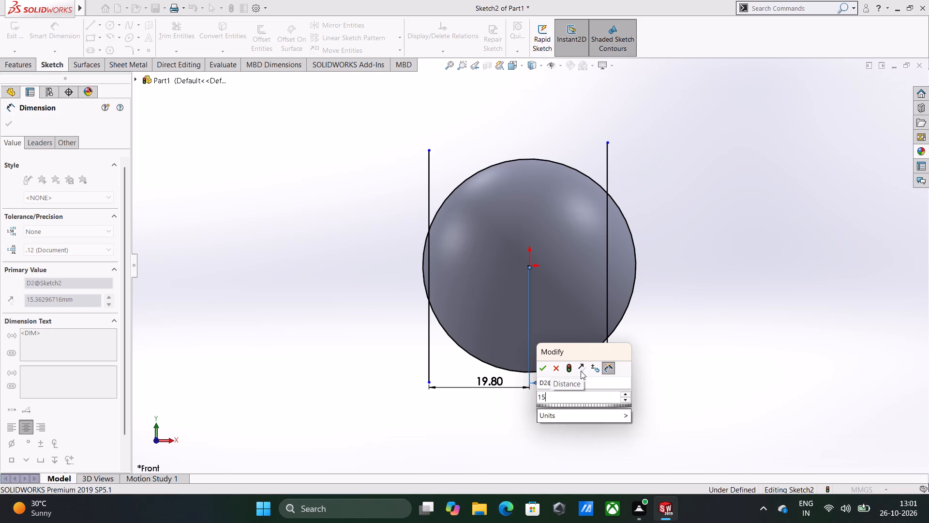
type(".7")
key("Return")
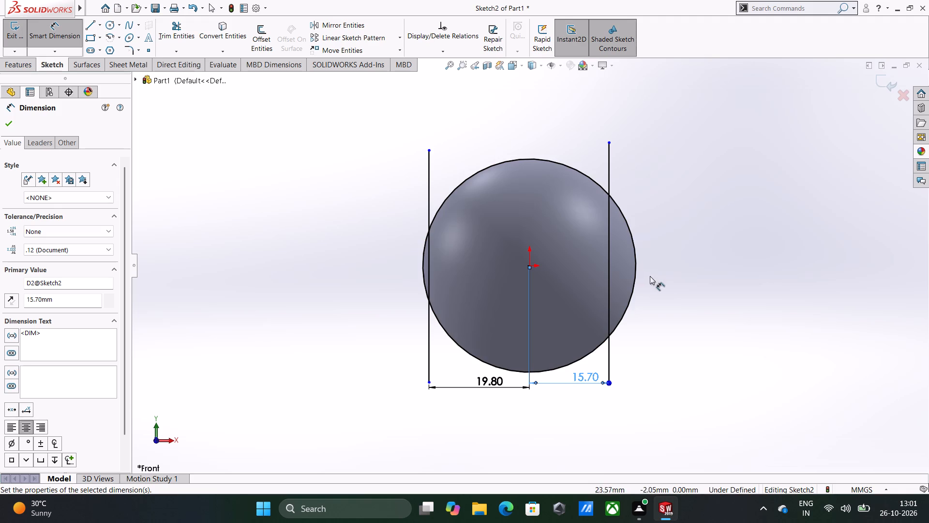
left_click(24, 63)
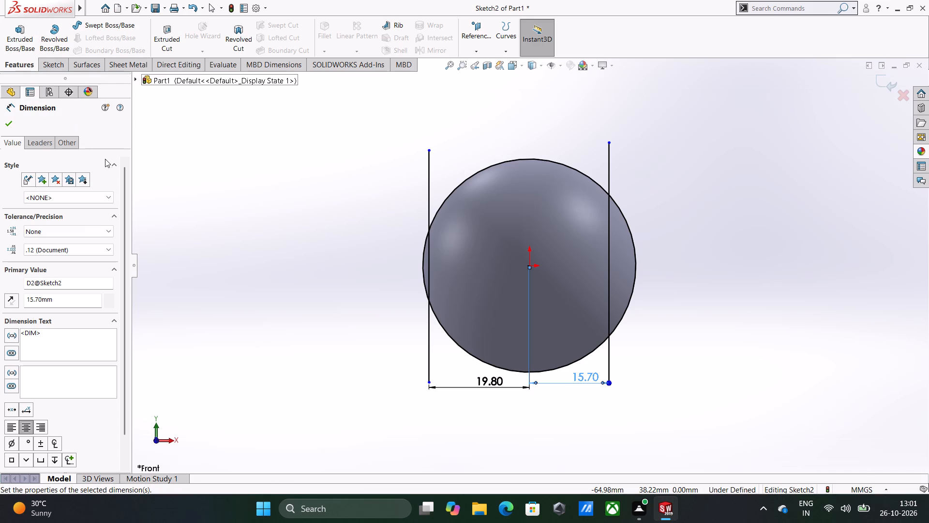
key("Escape")
key("Escape")
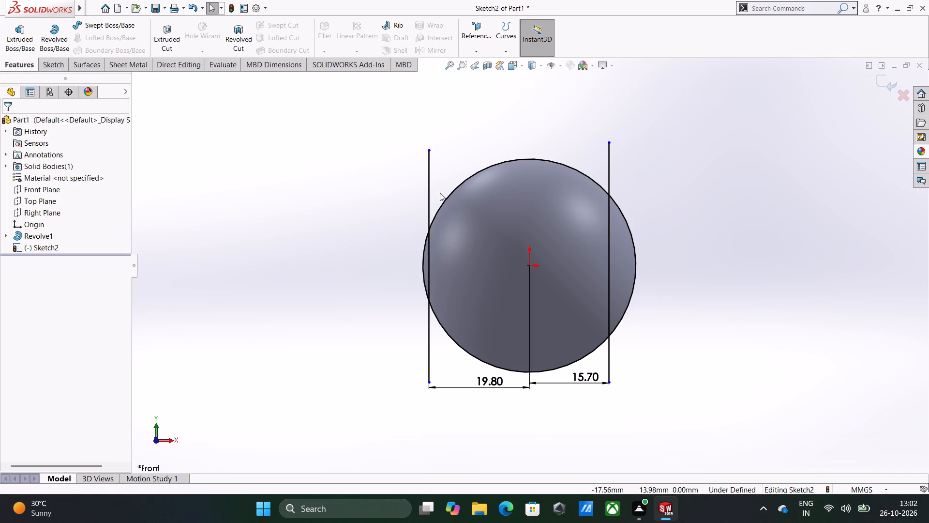
Apply a Vertical relation to each of the two lines crossing the circle.
left_click(430, 182, "shift")
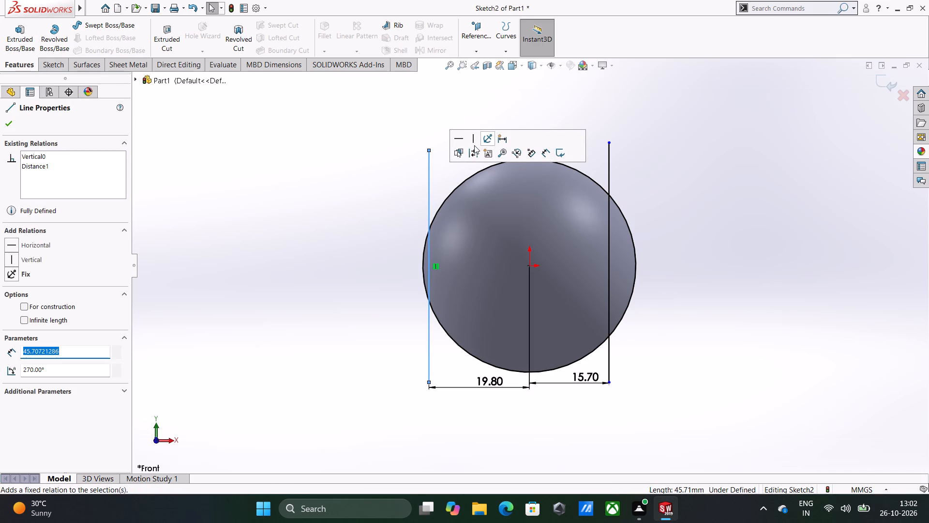
left_click(474, 145)
left_click(686, 207)
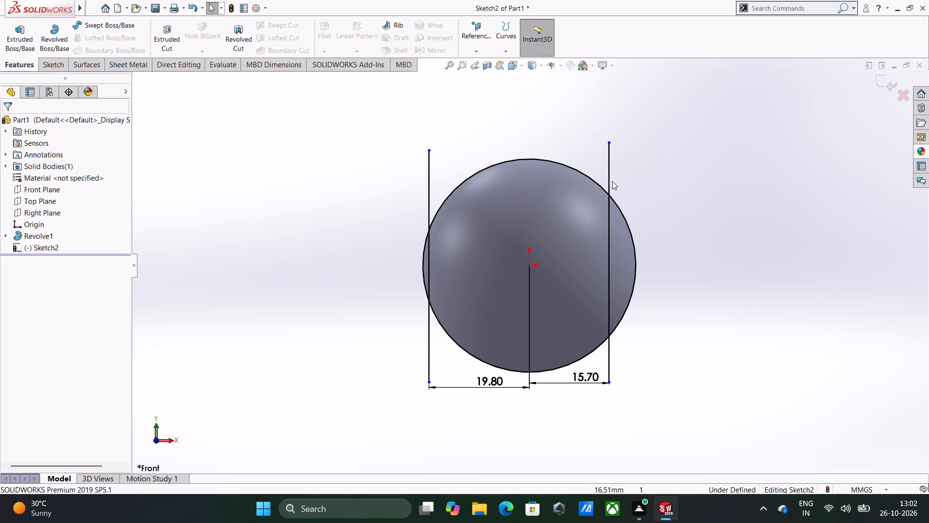
left_click(608, 182, "shift")
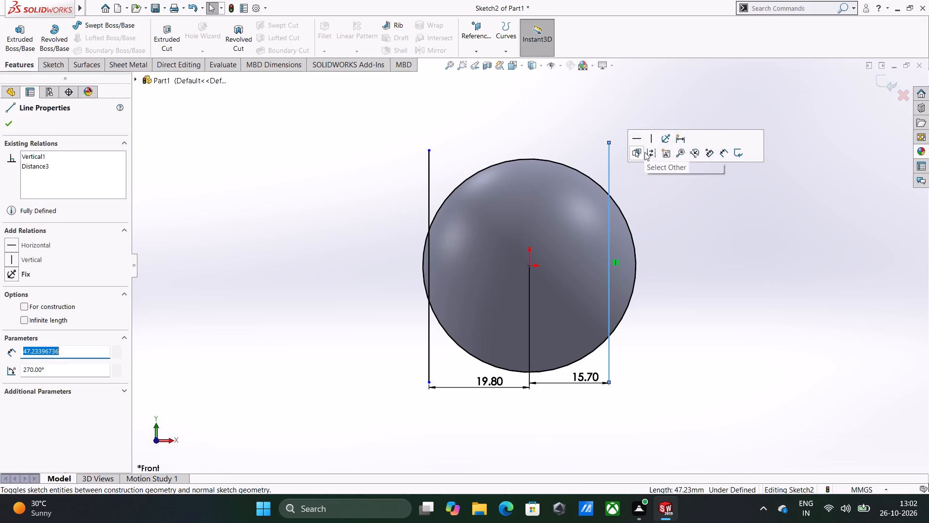
left_click(652, 138)
left_click(705, 251)
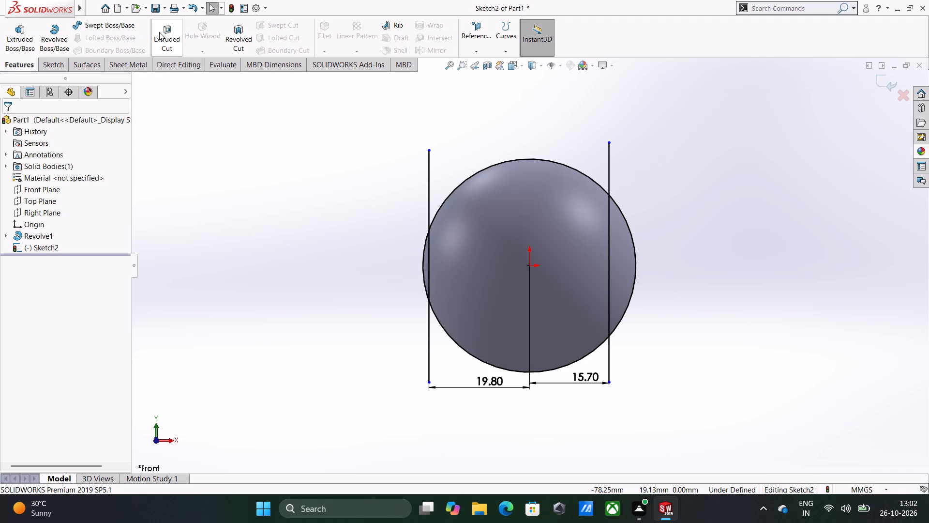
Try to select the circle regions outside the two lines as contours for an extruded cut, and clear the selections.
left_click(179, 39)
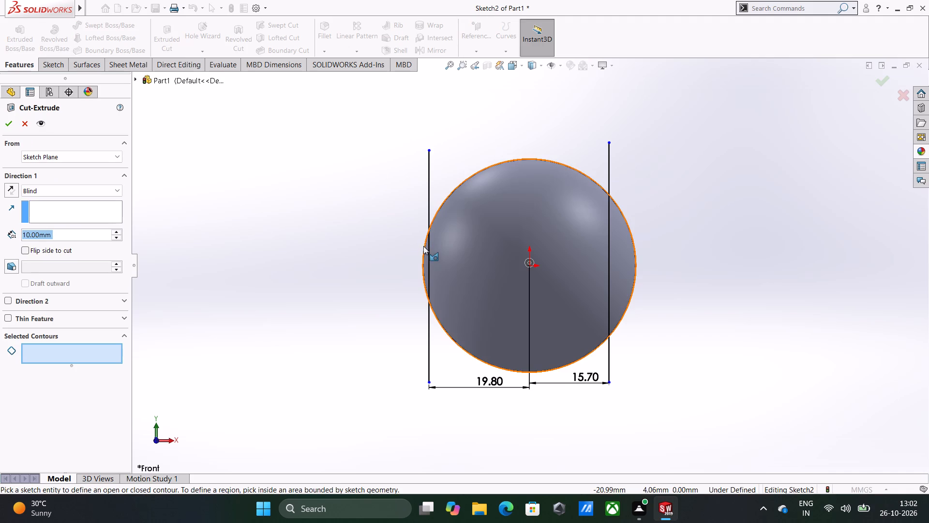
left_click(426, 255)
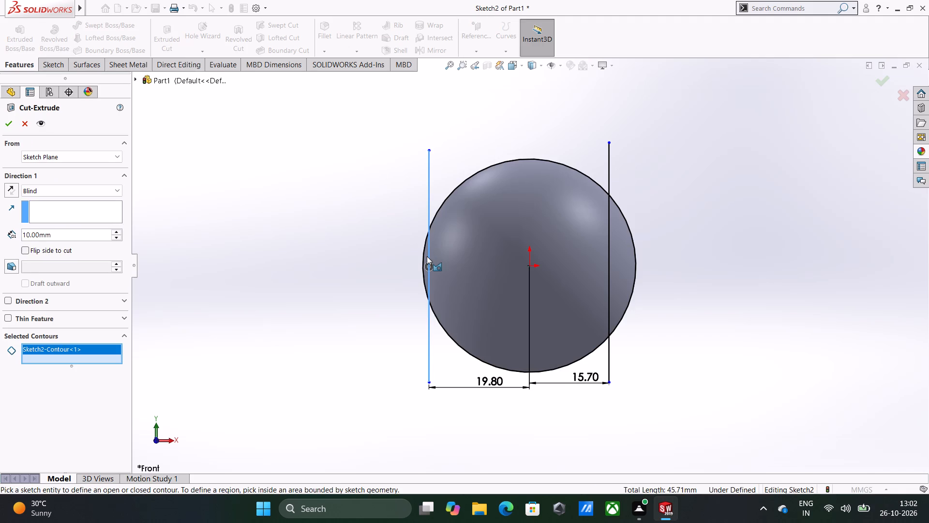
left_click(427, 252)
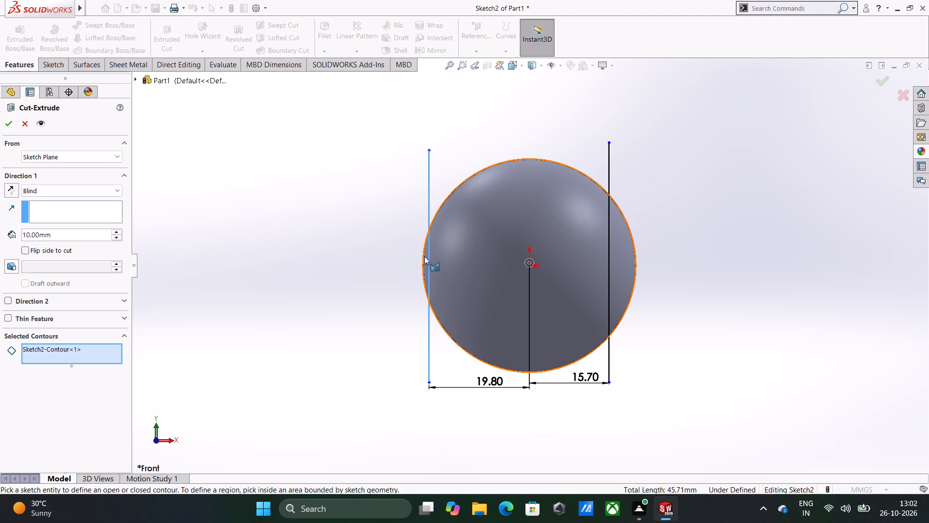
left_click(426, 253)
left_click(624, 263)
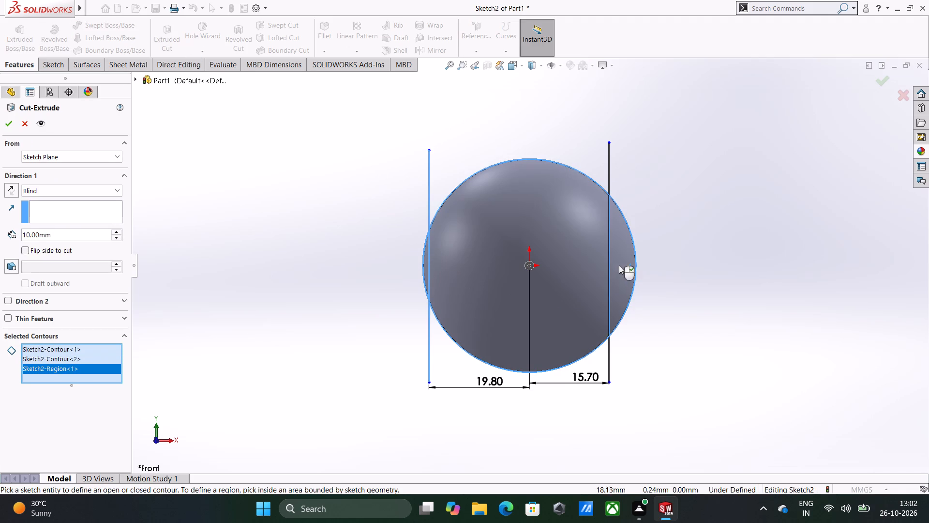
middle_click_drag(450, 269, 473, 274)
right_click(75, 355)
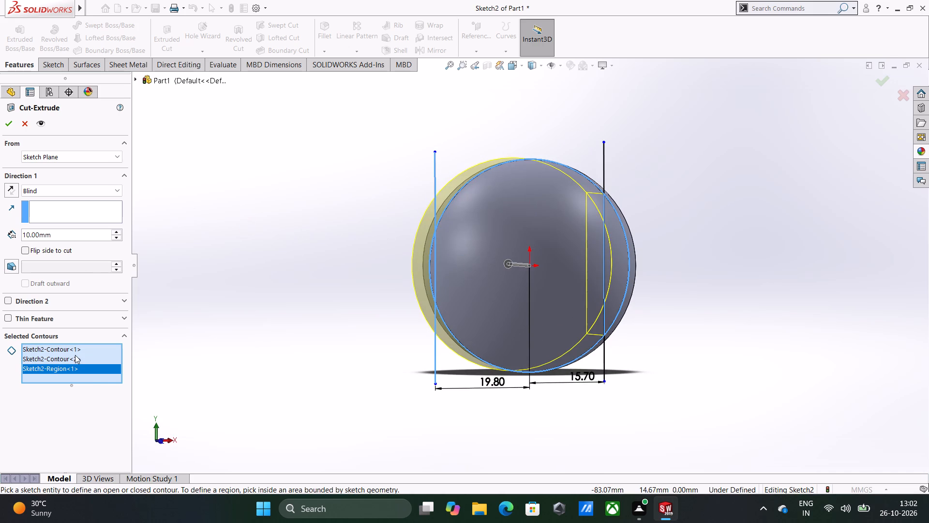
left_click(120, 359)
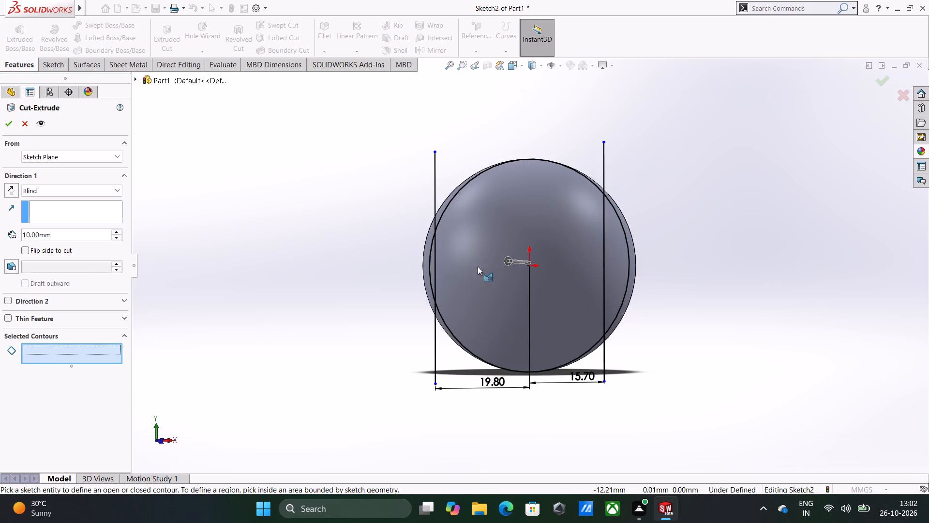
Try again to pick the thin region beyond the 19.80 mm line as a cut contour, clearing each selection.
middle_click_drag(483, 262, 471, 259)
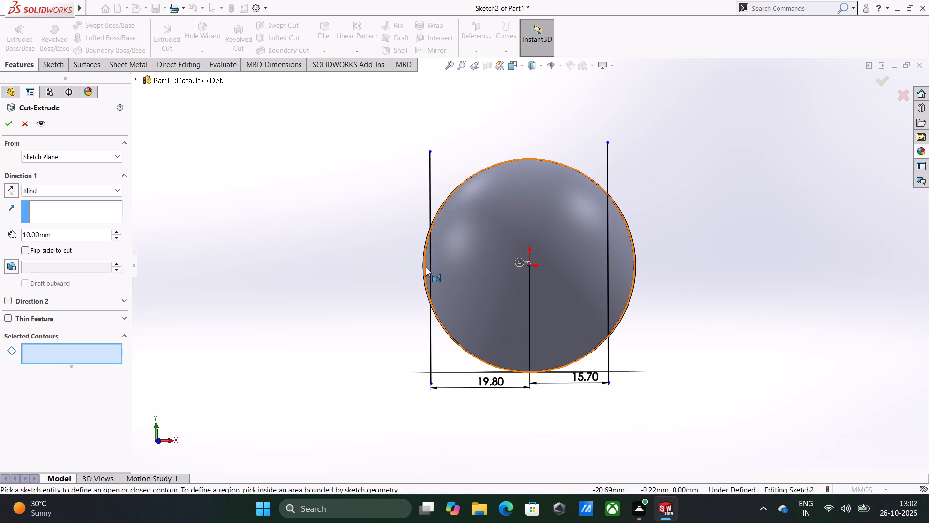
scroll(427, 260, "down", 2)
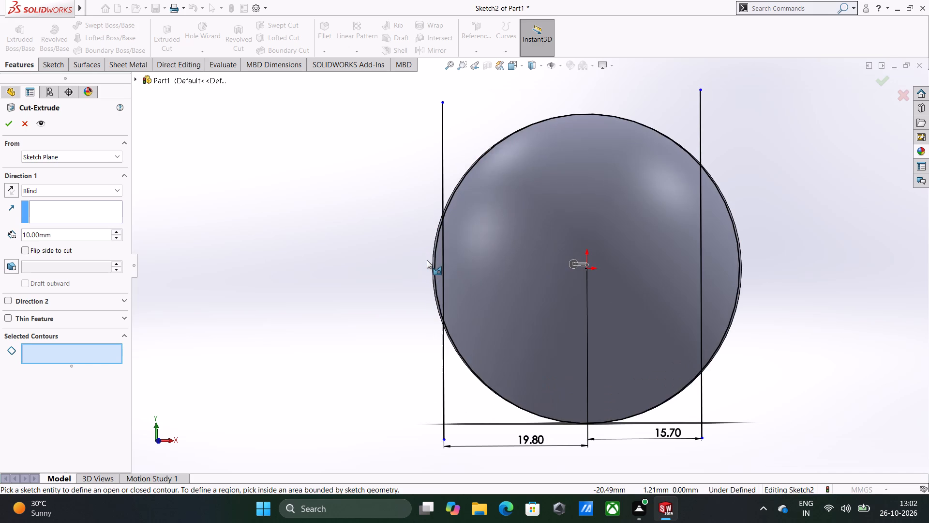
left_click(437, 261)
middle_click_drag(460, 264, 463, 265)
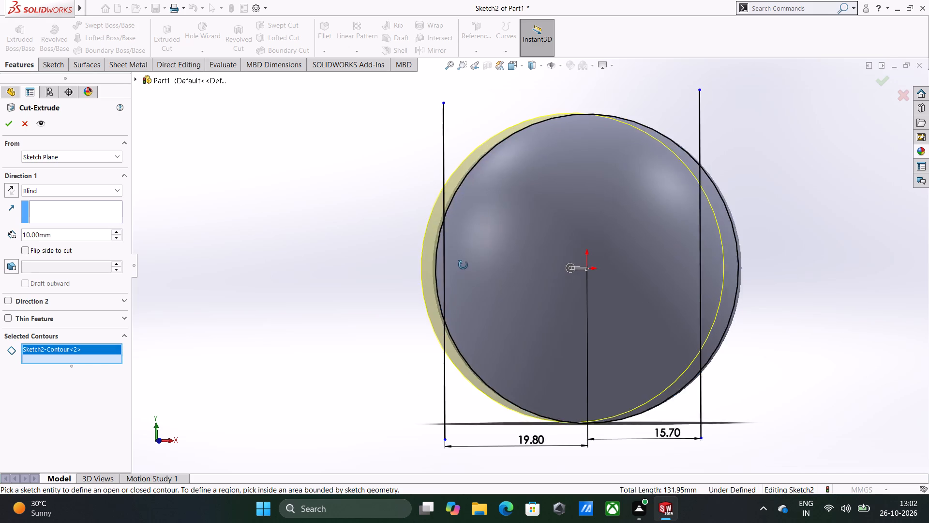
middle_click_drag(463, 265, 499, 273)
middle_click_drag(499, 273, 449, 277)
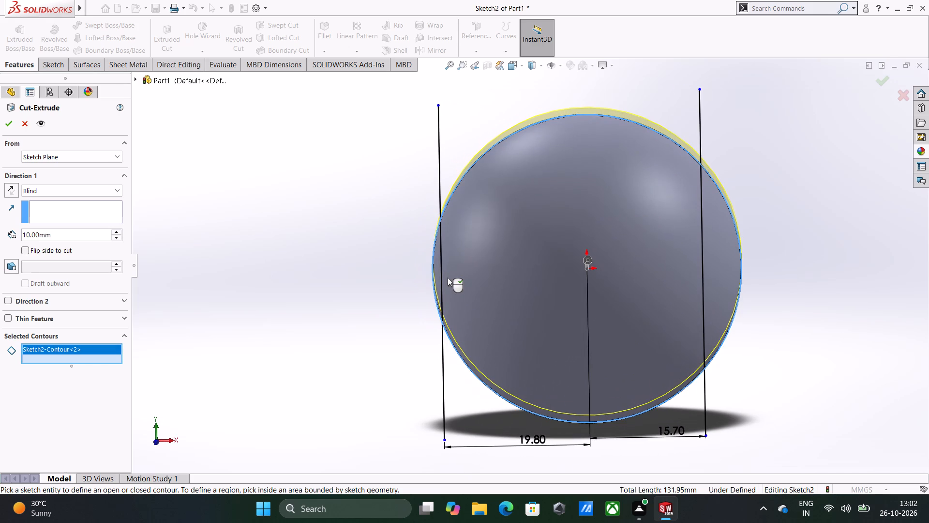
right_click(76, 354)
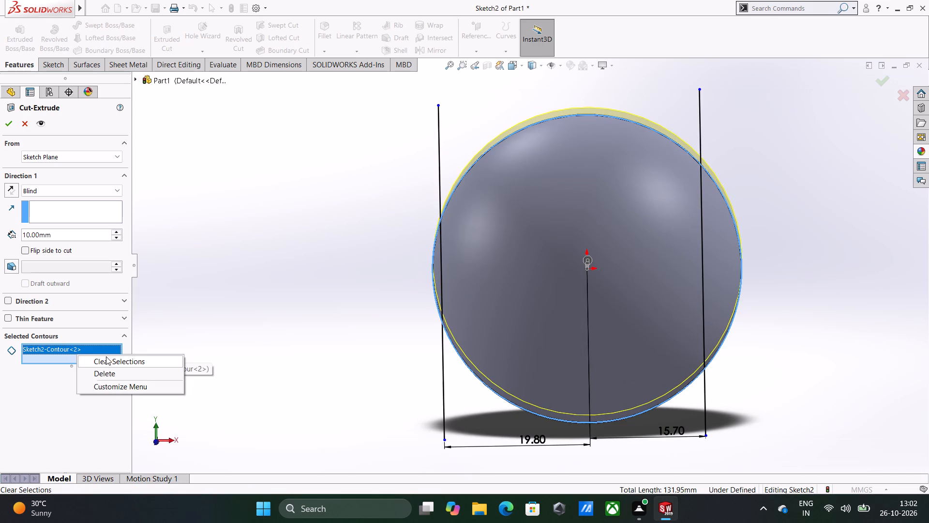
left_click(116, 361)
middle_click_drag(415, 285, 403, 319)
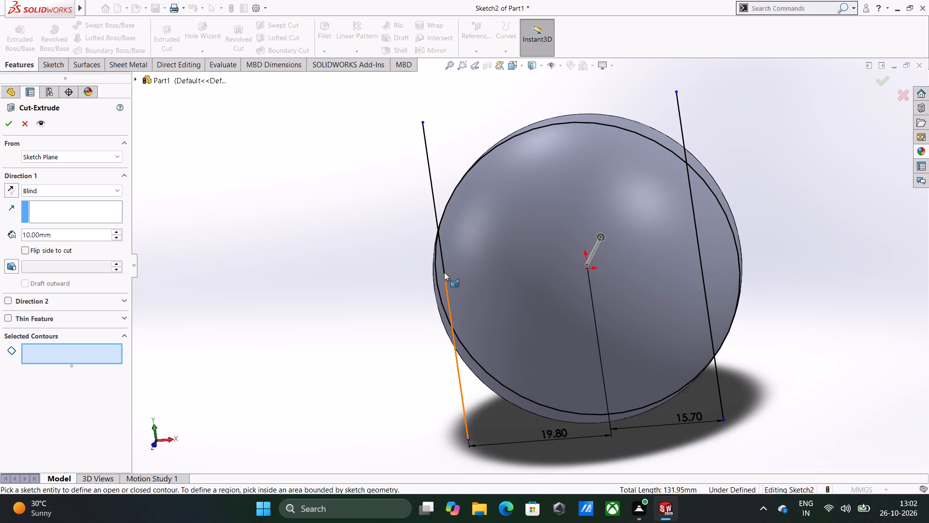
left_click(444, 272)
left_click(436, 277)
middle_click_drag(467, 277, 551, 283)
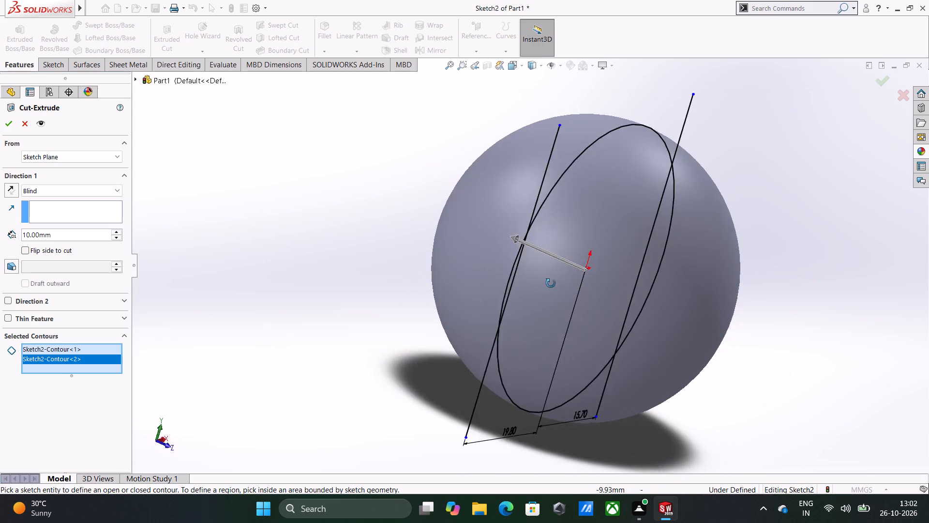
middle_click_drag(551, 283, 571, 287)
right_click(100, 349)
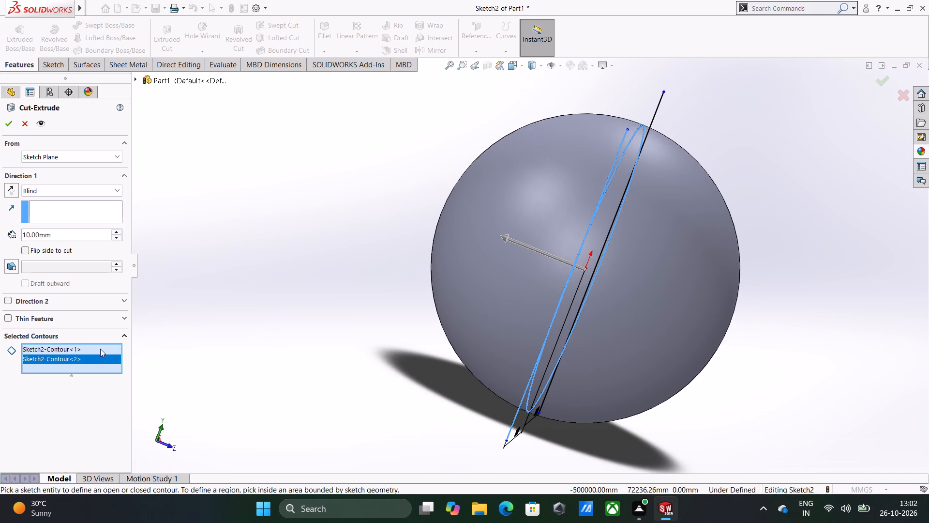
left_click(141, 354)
Cut the two circle regions outside the vertical lines out of the sphere, with the end condition Through All - Both.
middle_click_drag(309, 279, 234, 218)
scroll(299, 269, "down", 1)
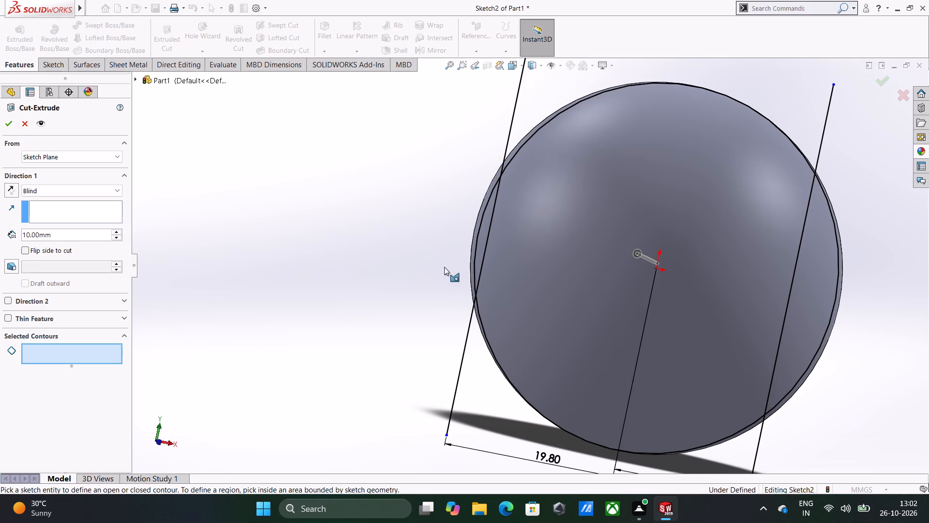
key("ctrl+8")
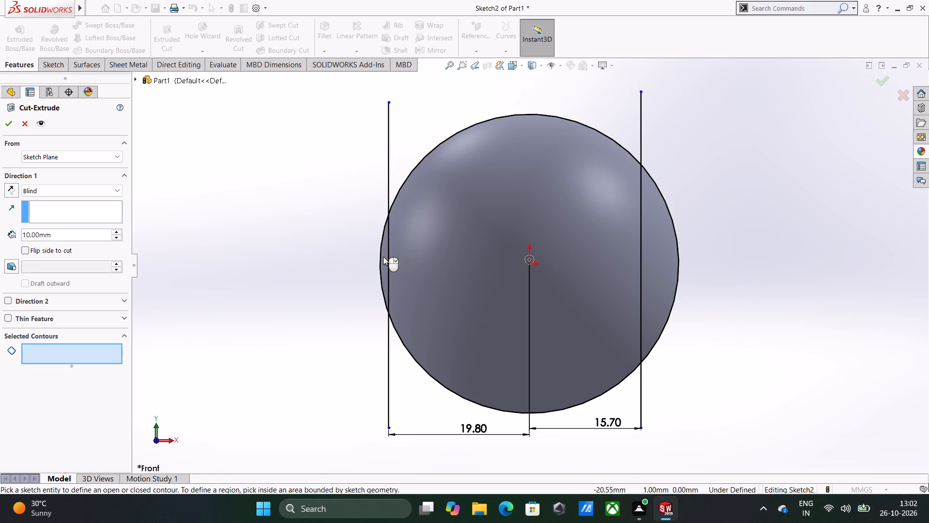
left_click(383, 257)
left_click(659, 249)
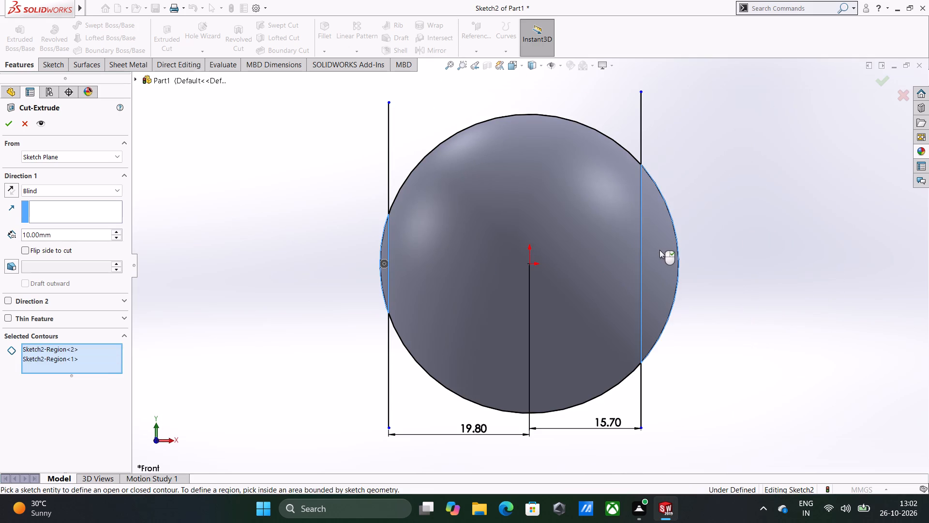
middle_click_drag(549, 250, 571, 265)
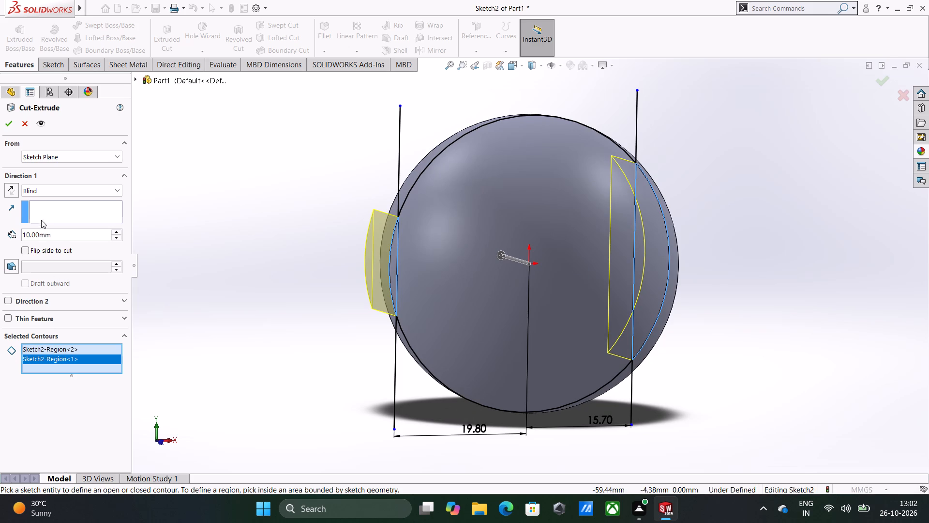
left_click(58, 189)
left_click(60, 219)
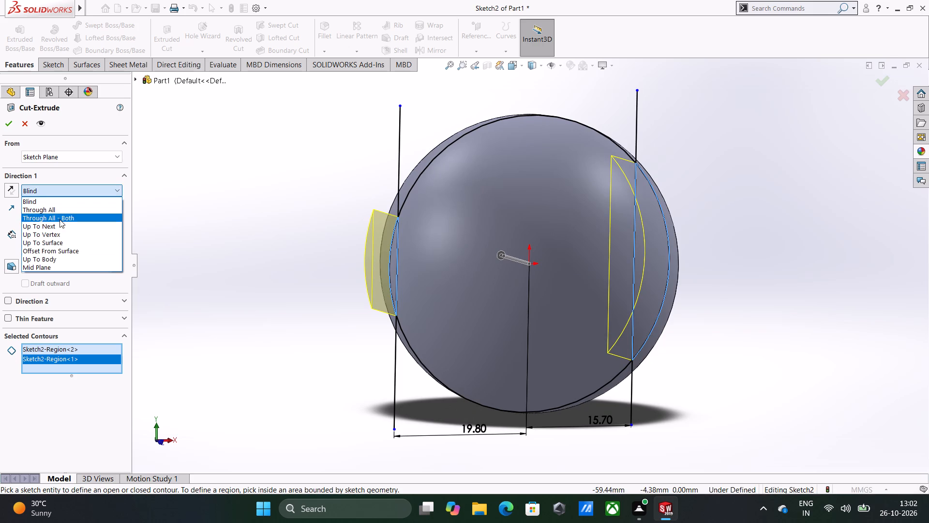
left_click(11, 120)
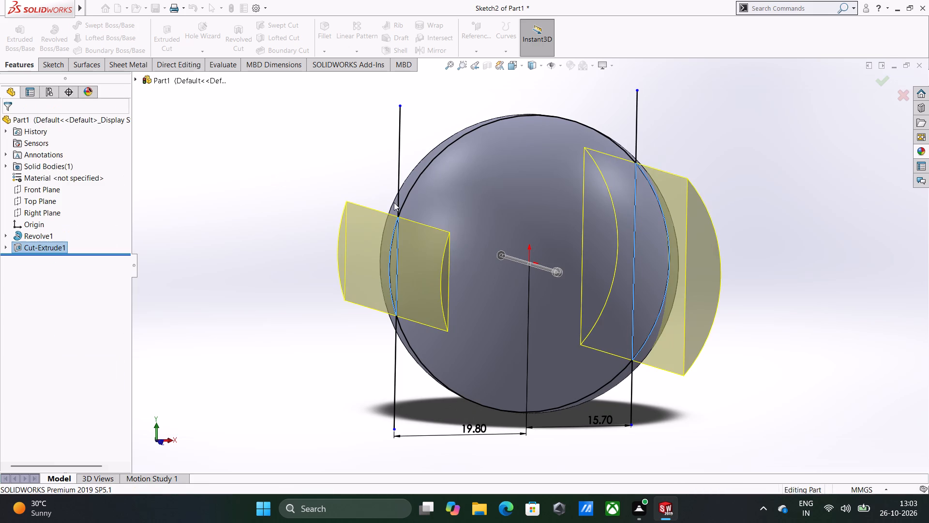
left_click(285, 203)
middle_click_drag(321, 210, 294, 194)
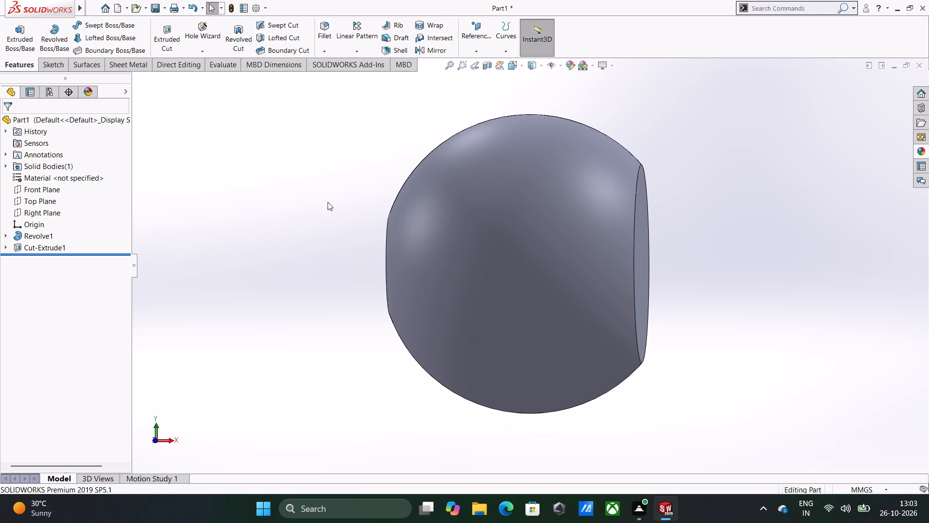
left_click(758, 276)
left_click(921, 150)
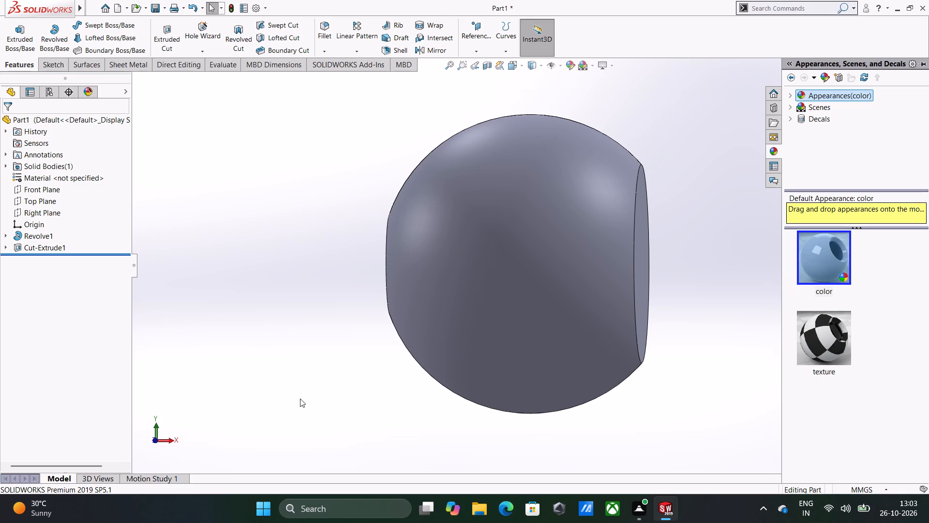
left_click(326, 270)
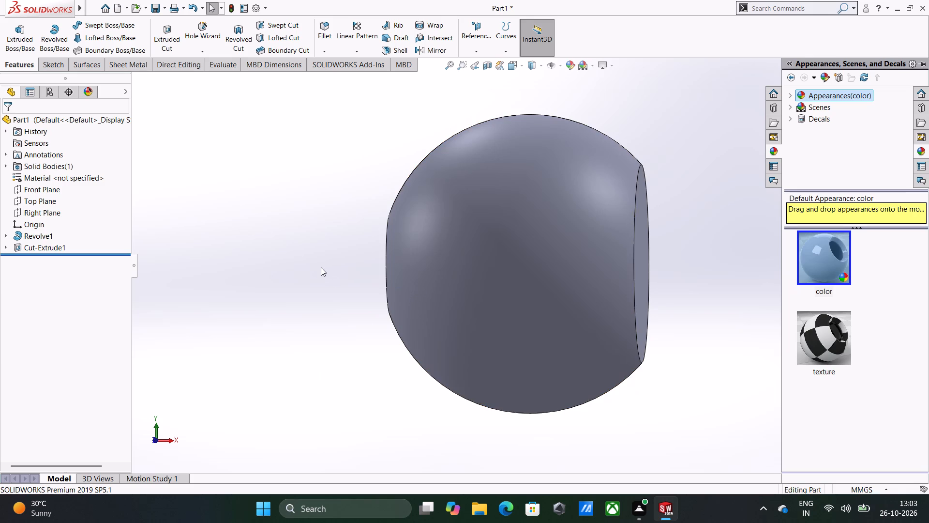
Sketch a center rectangle about 54.5 by 29 mm on the Front Plane, centred on the origin.
key("ctrl+8")
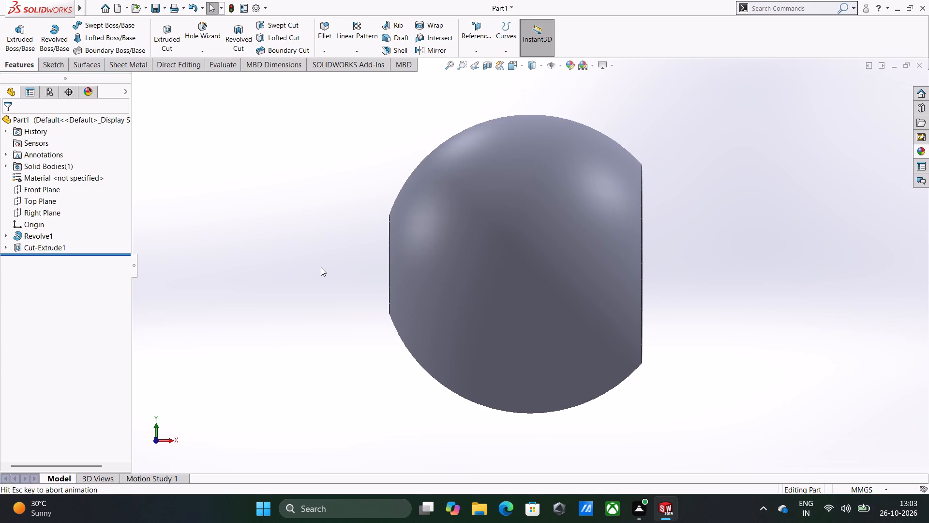
left_click(27, 192)
left_click(36, 182)
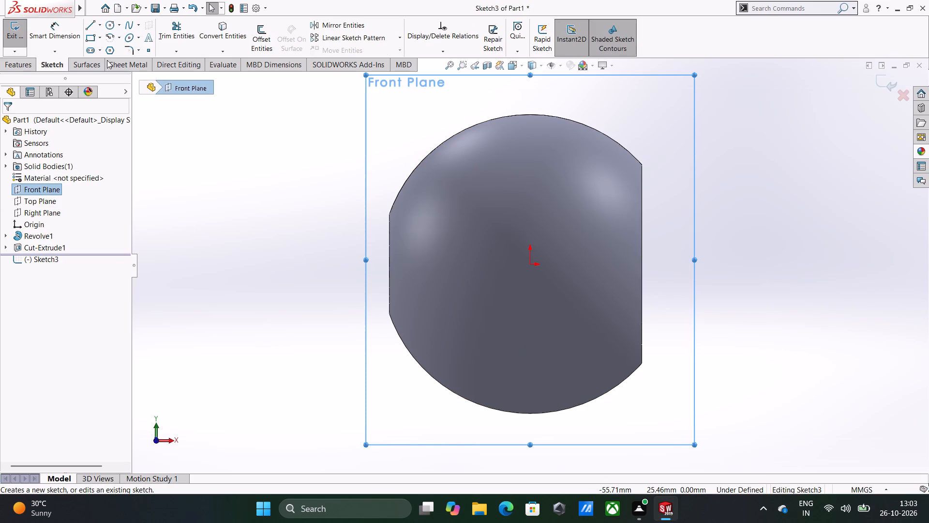
left_click(100, 34)
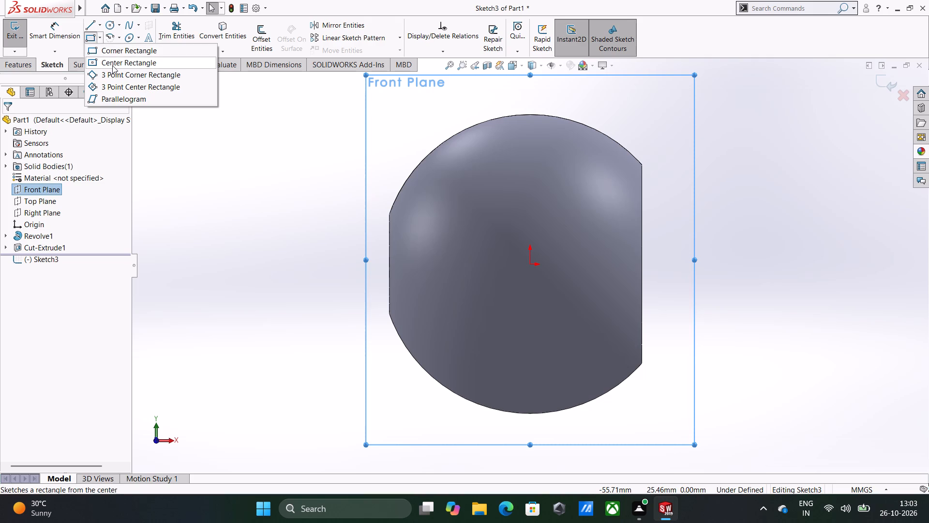
left_click(112, 65)
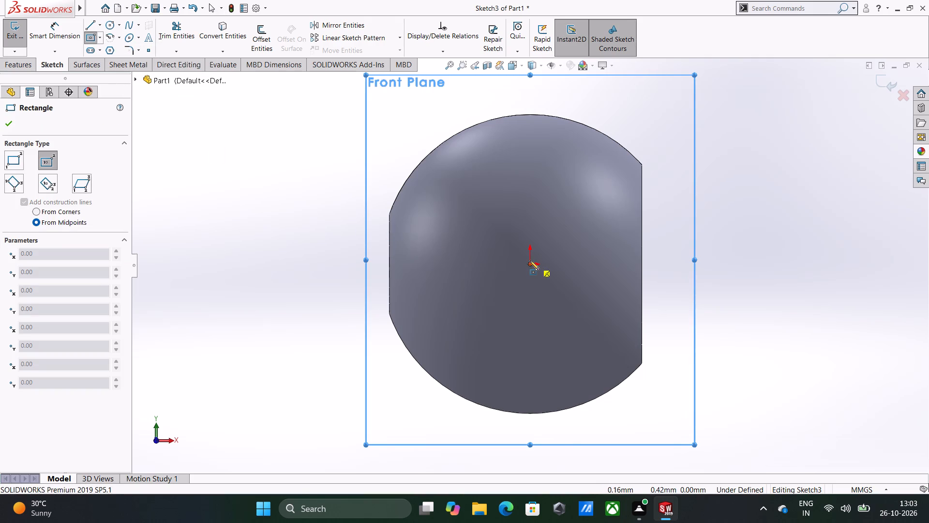
left_click(529, 265)
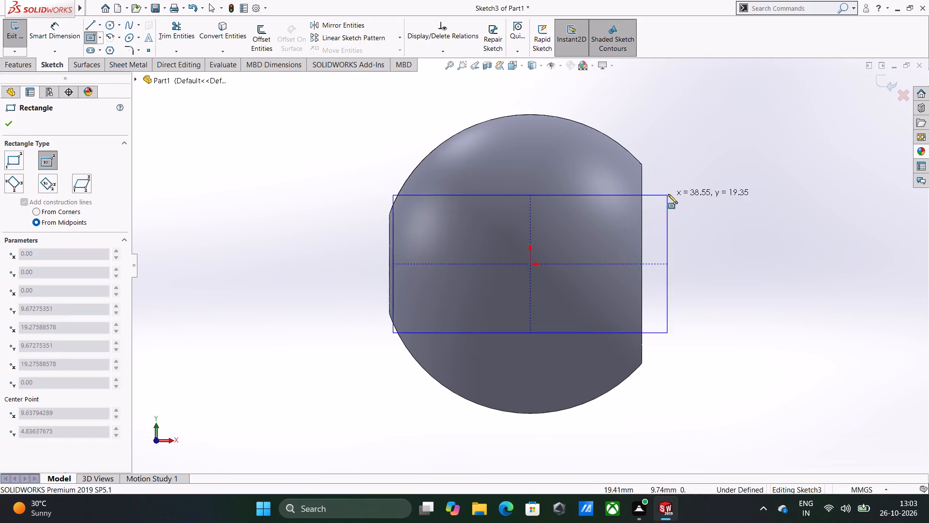
left_click(724, 161)
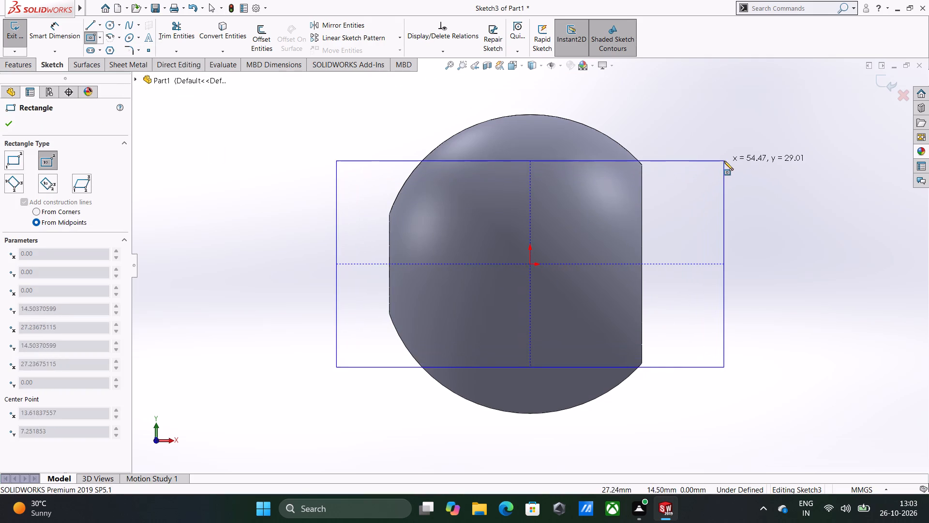
Dimension the rectangle's vertical side and set its height to 25 mm.
right_click_drag(737, 136, 738, 53)
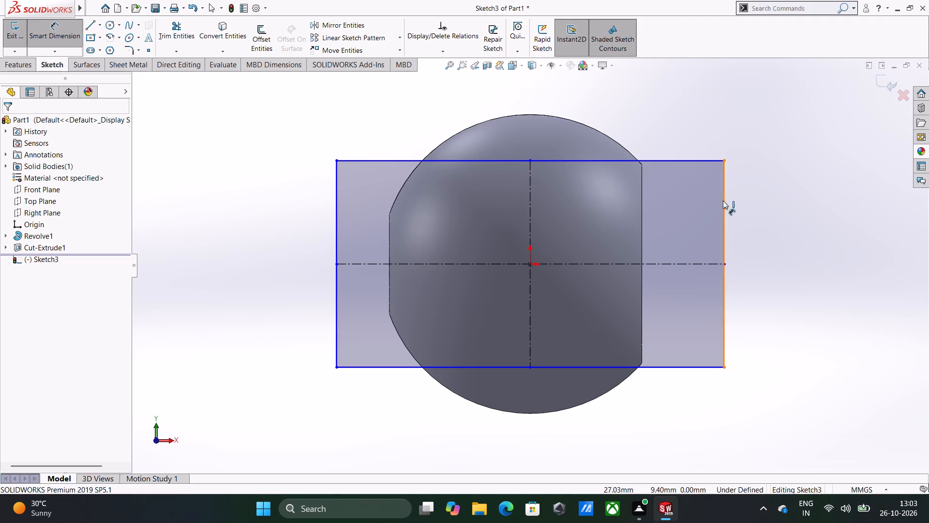
left_click(723, 242)
left_click(746, 245)
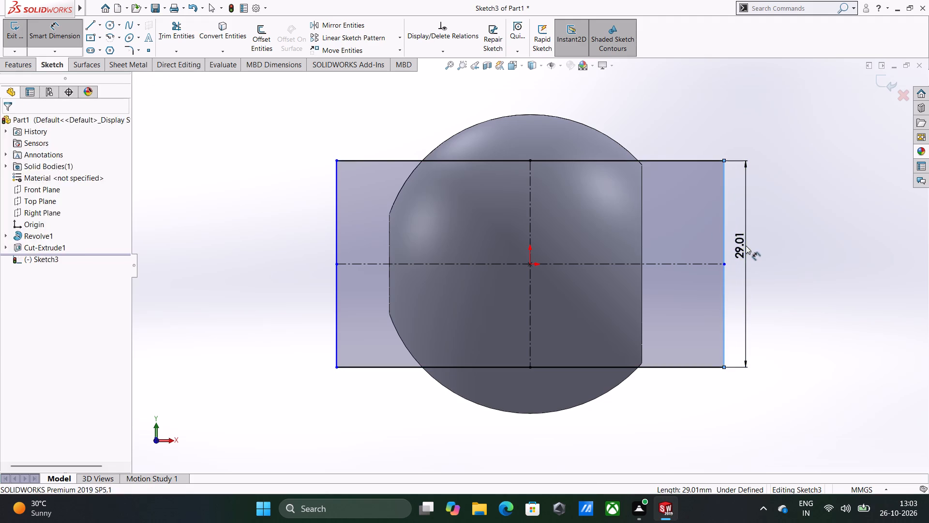
key("2")
left_click(767, 252)
key("5")
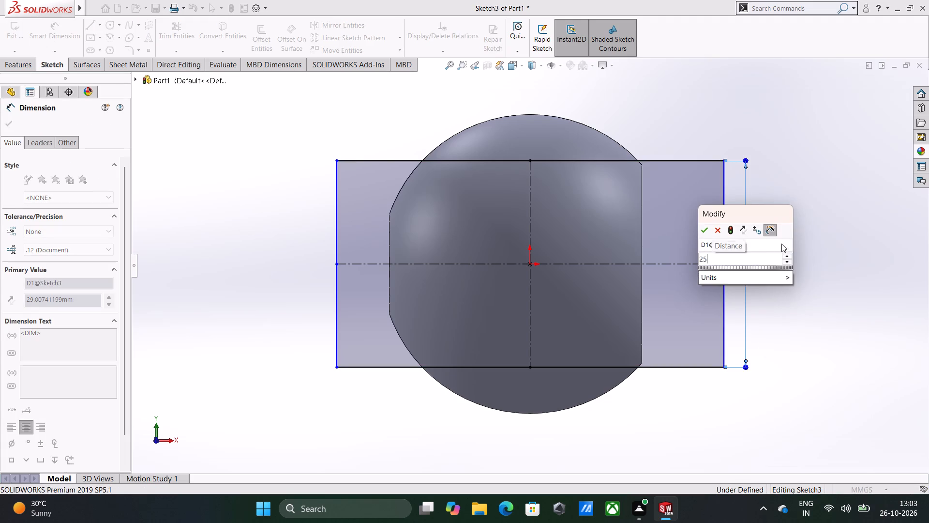
key("Return")
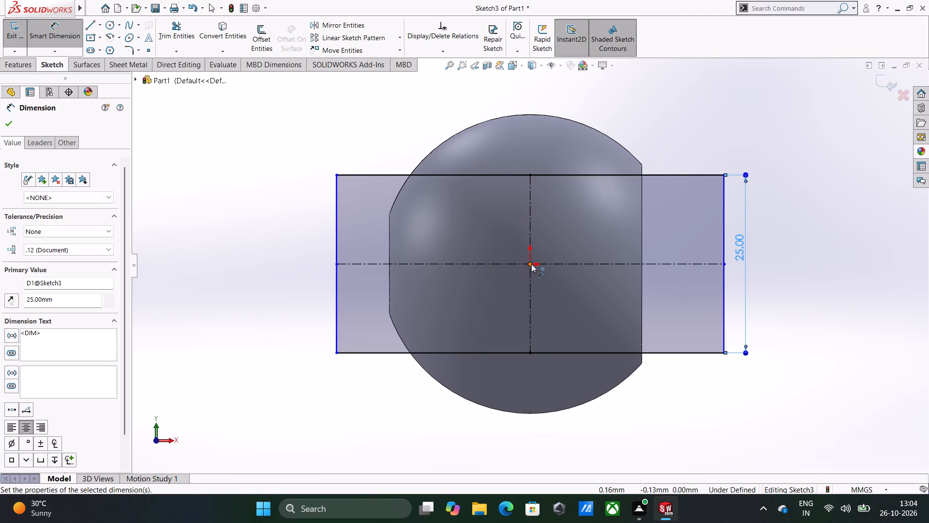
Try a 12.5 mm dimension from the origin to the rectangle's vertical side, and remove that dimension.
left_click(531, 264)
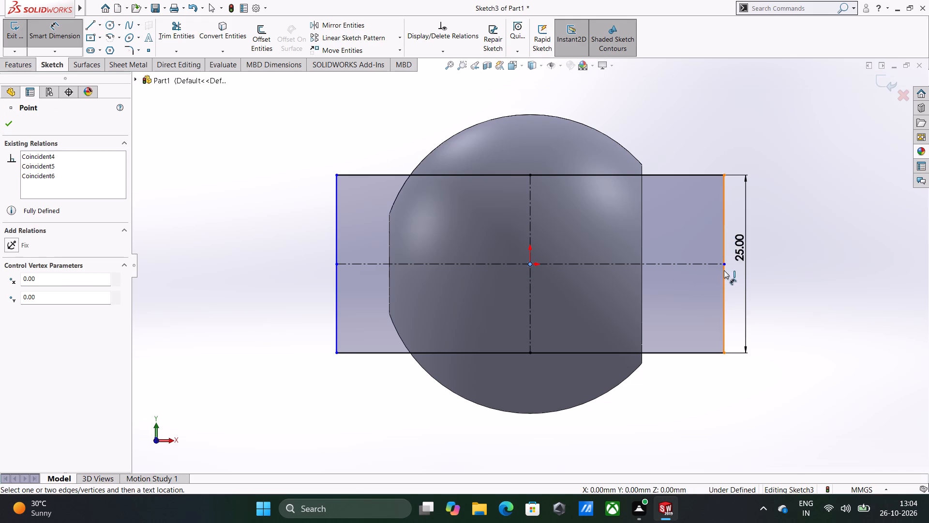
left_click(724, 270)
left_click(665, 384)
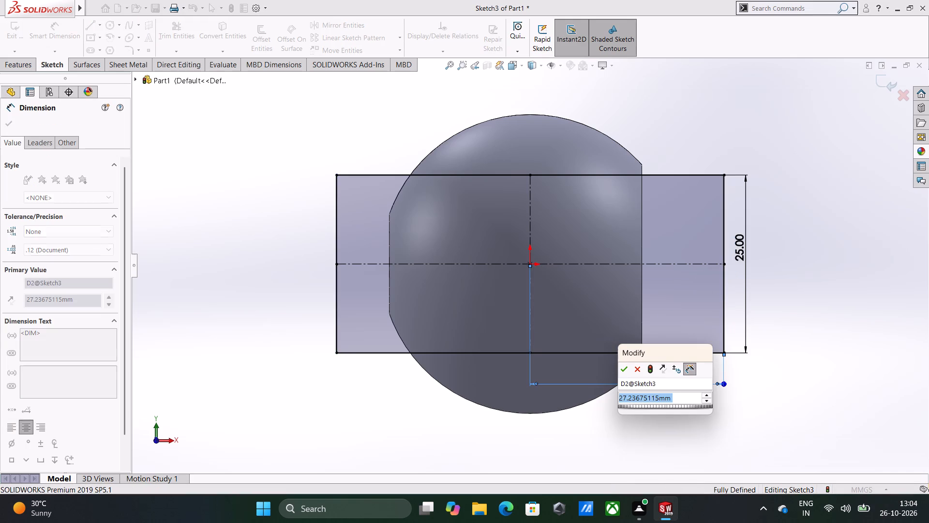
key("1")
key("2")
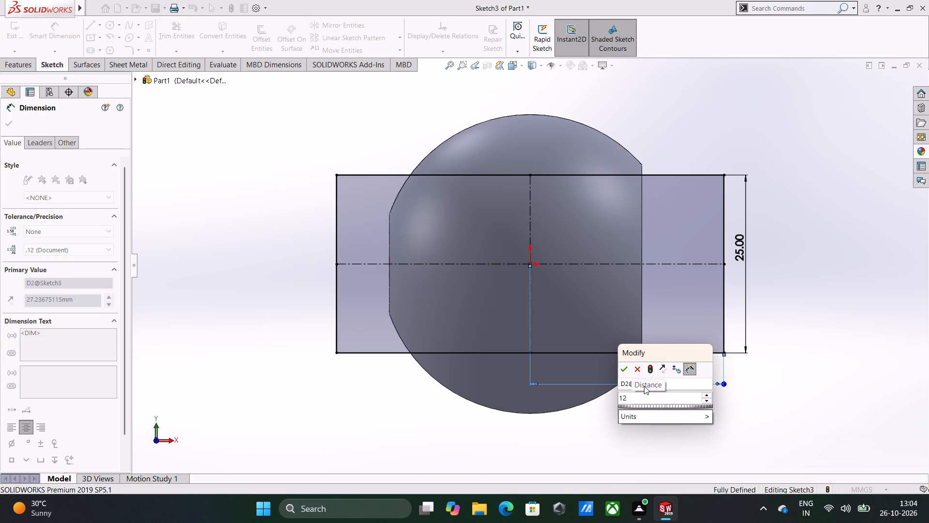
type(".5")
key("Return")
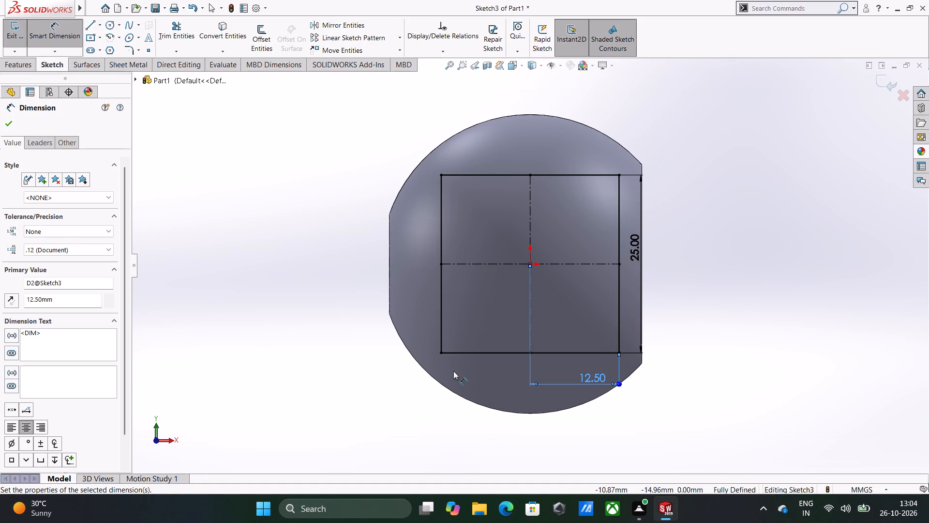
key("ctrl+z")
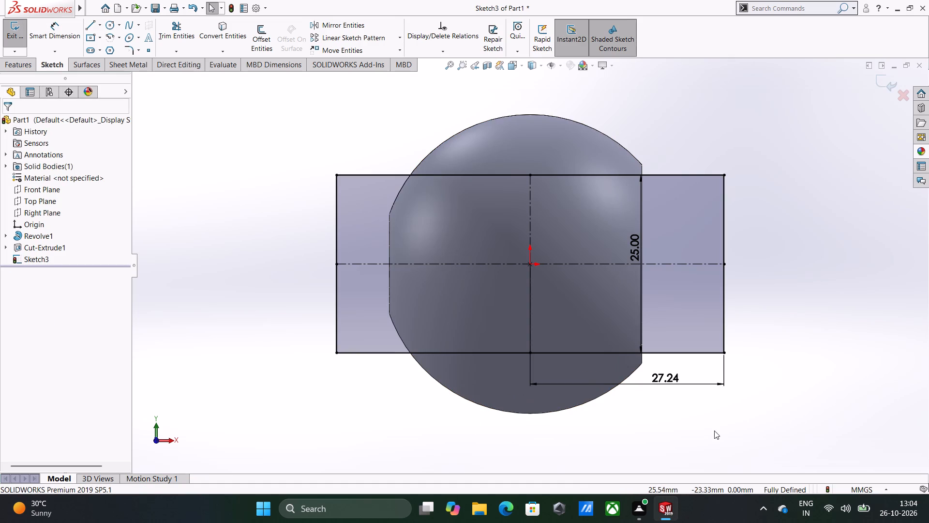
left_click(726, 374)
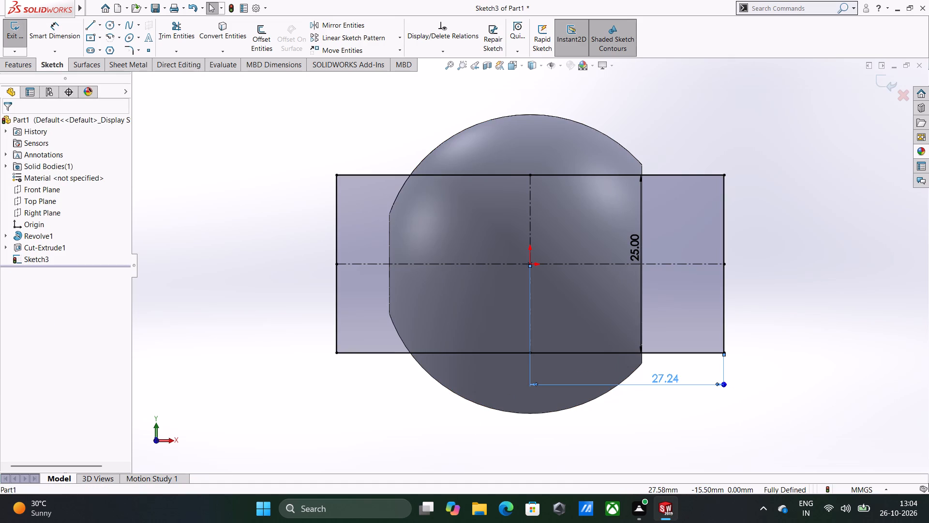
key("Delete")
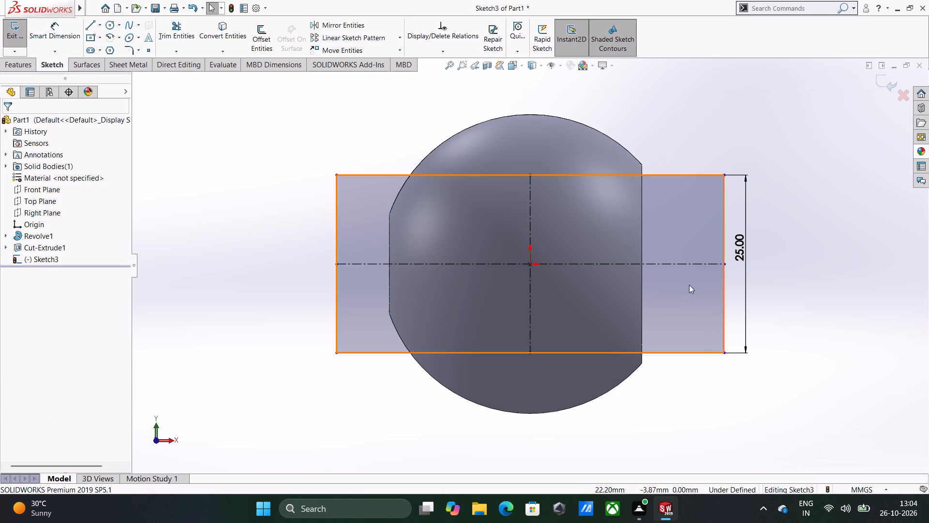
Add a driven dimension between the rectangle's horizontal centerline and its lower edge.
left_click(695, 264)
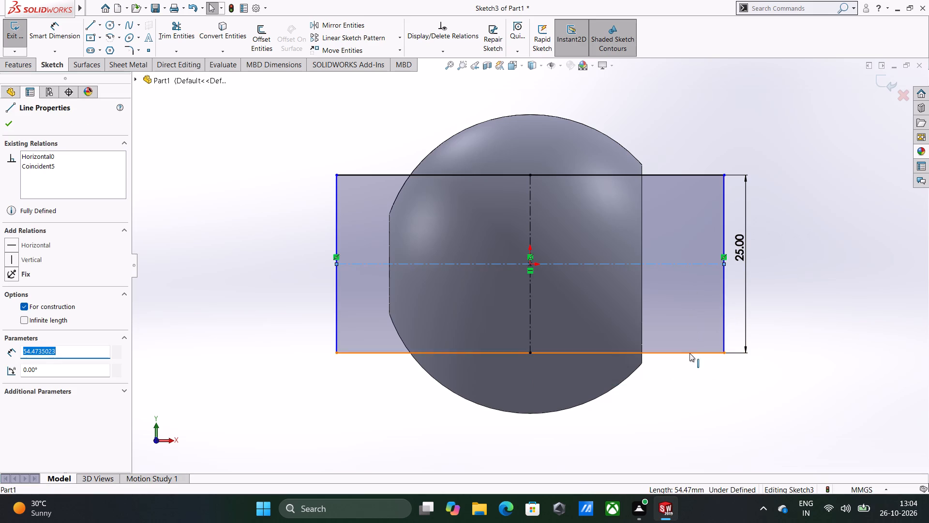
right_click_drag(210, 218, 221, 123)
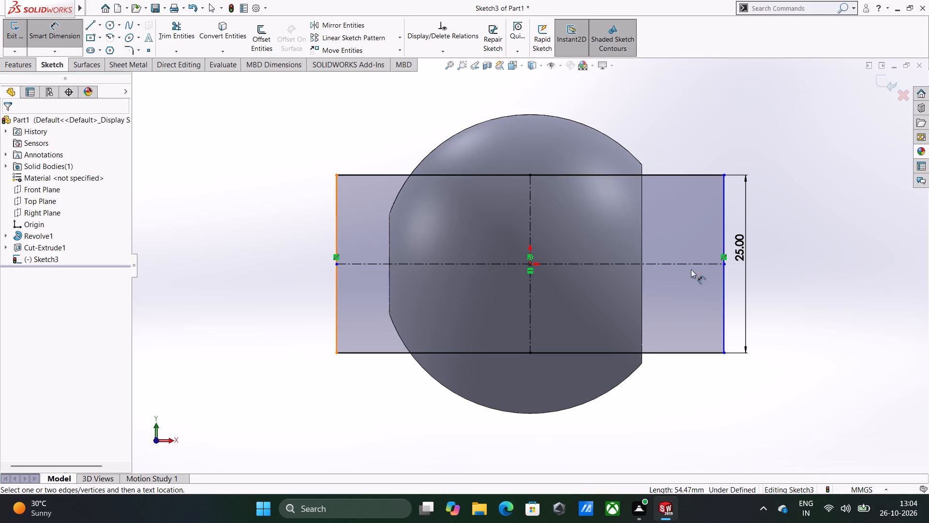
left_click(694, 263)
left_click(702, 353)
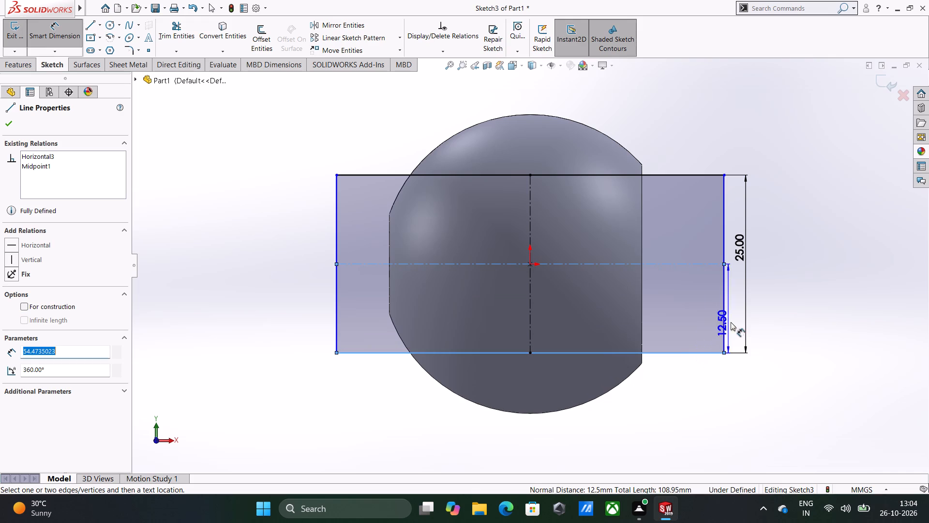
left_click(738, 319)
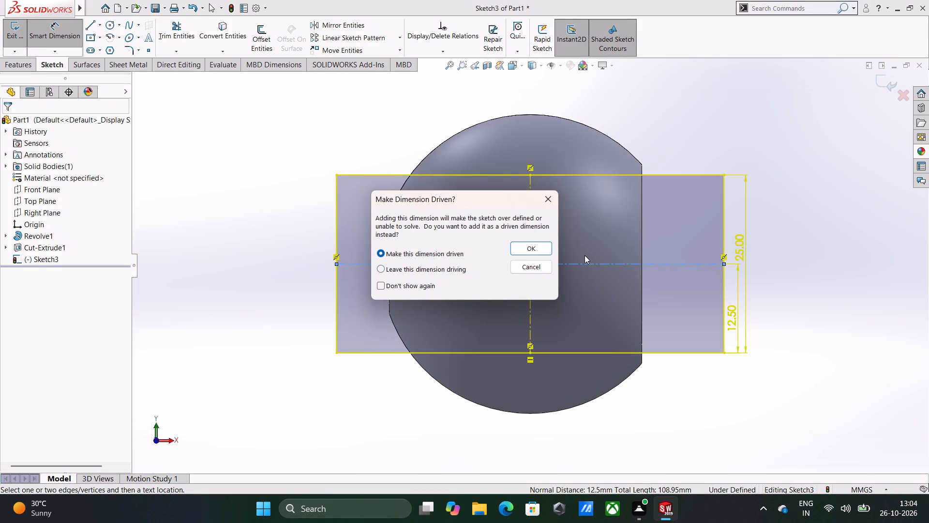
left_click(523, 244)
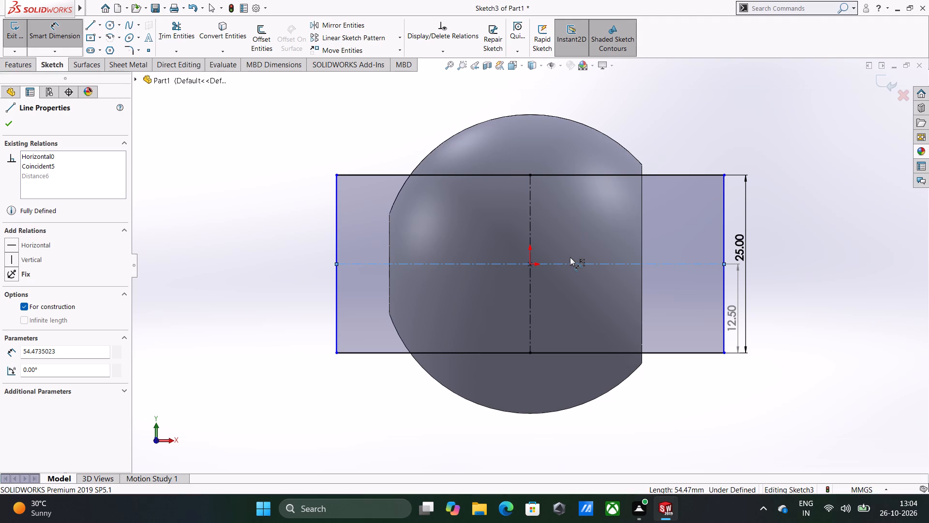
Cut away the sphere material outside the rectangle using Extruded Cut with Through All - Both and Flip side to cut.
left_click(19, 62)
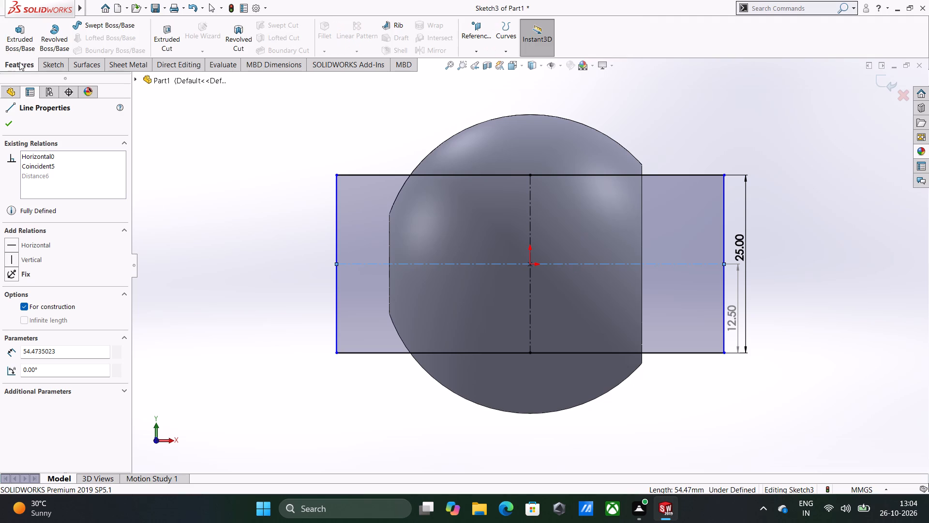
left_click(167, 41)
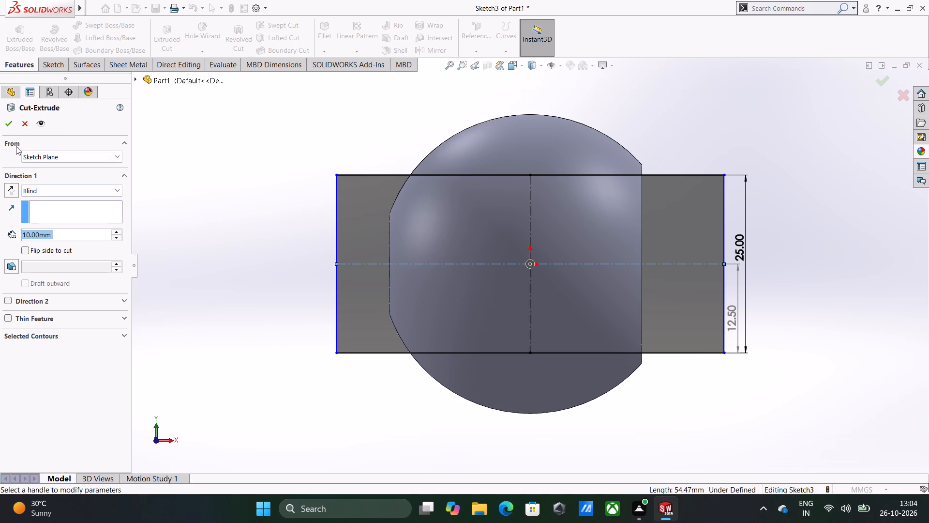
left_click(84, 193)
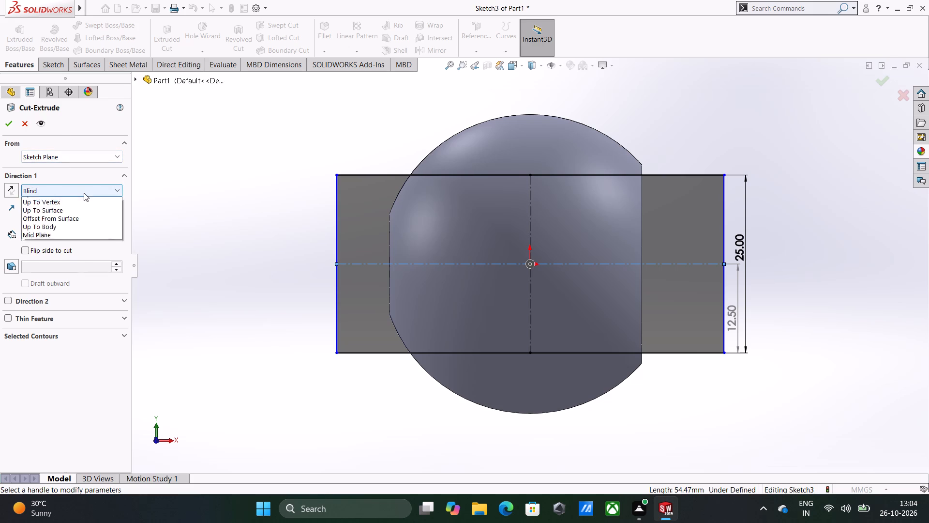
left_click(84, 216)
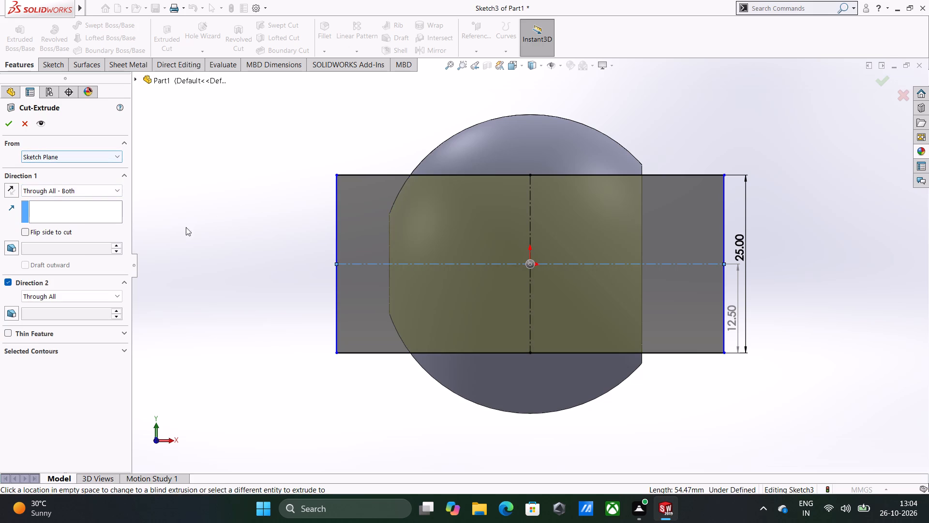
middle_click_drag(209, 232, 255, 246)
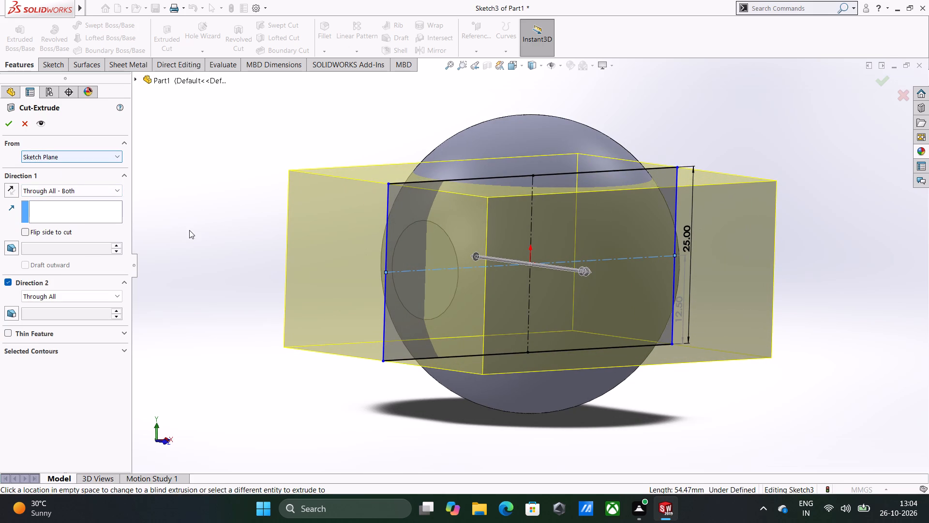
left_click(30, 234)
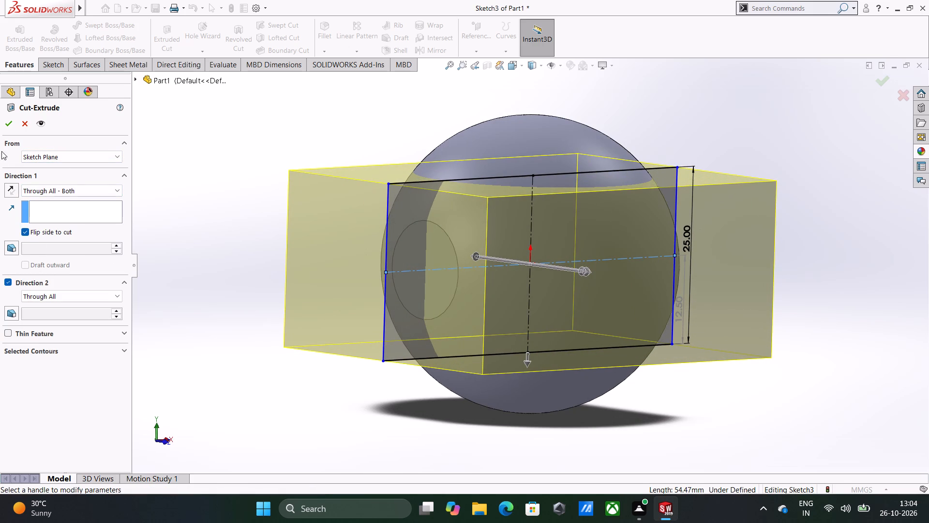
left_click(12, 127)
left_click(251, 237)
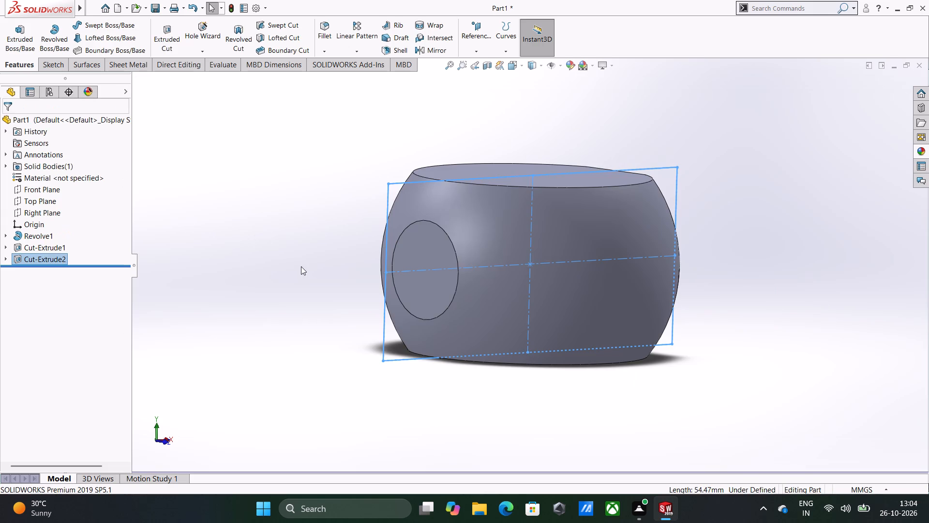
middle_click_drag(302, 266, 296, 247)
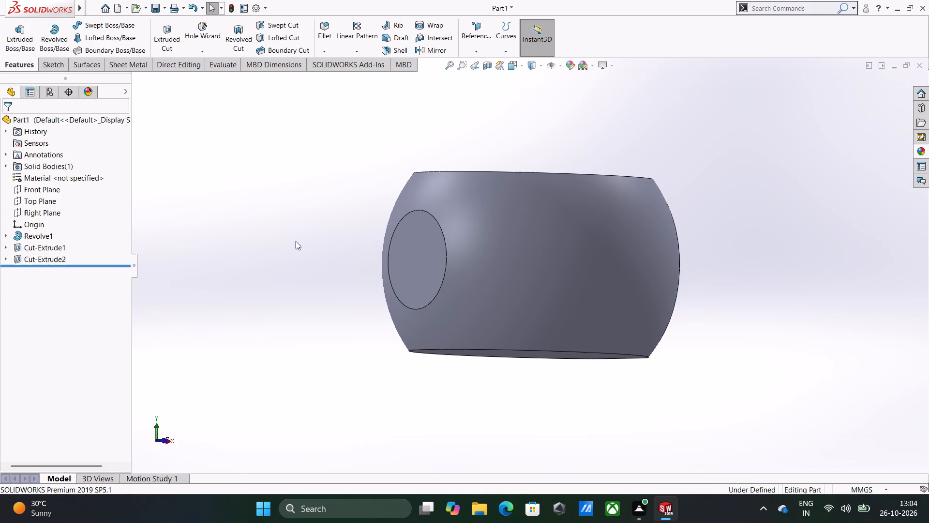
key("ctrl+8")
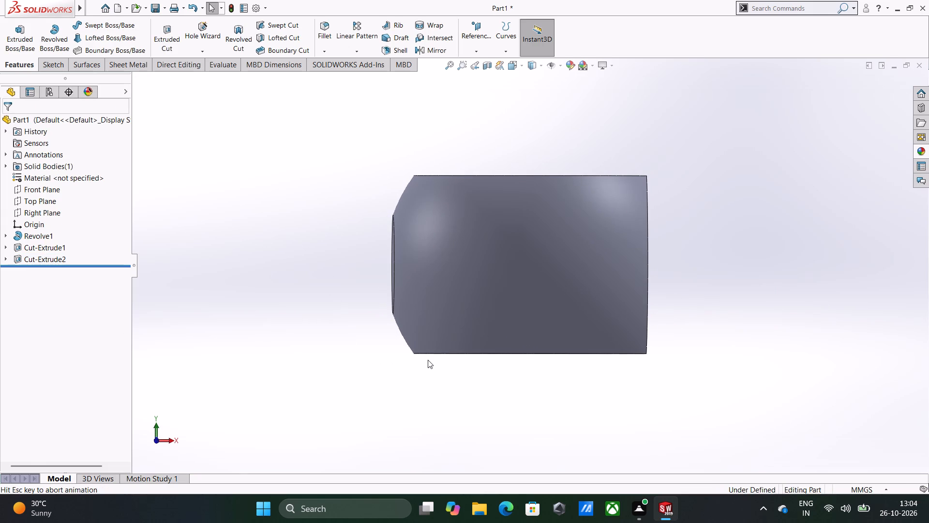
Start a new sketch on the Front Plane.
middle_click(462, 277)
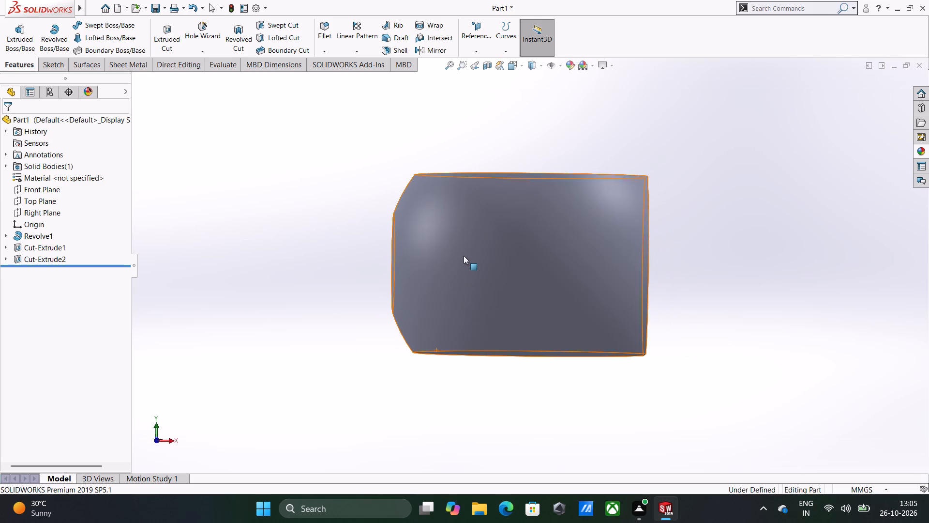
key("ctrl+8")
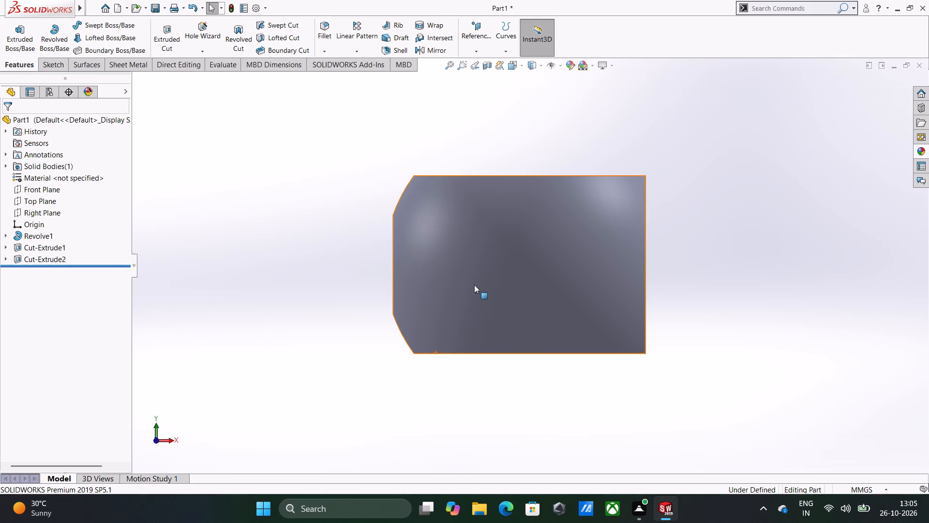
middle_click_drag(469, 294, 480, 341)
middle_click_drag(515, 331, 525, 329)
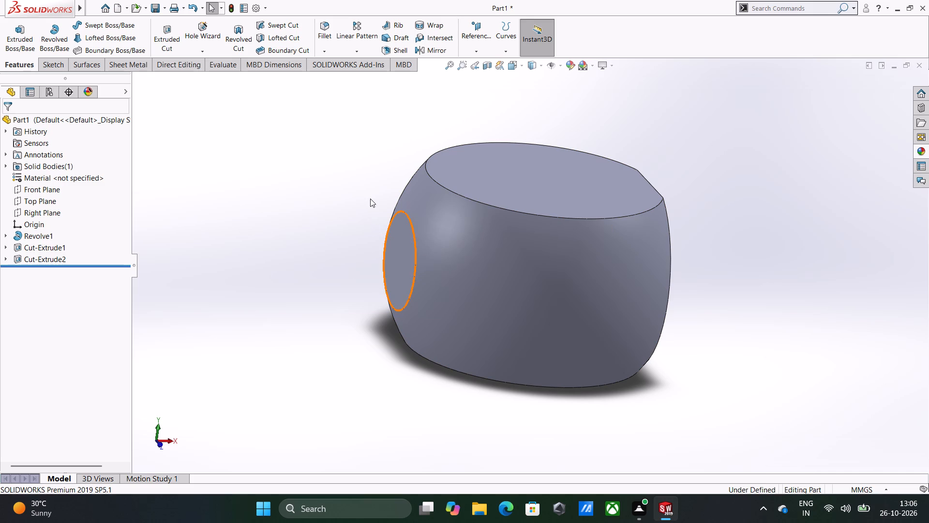
key("ctrl+8")
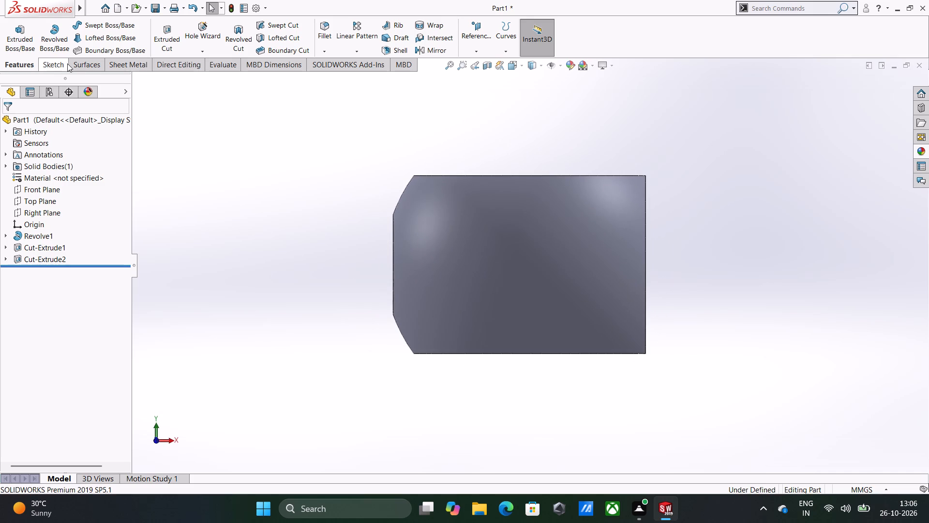
left_click(43, 187)
left_click(55, 171)
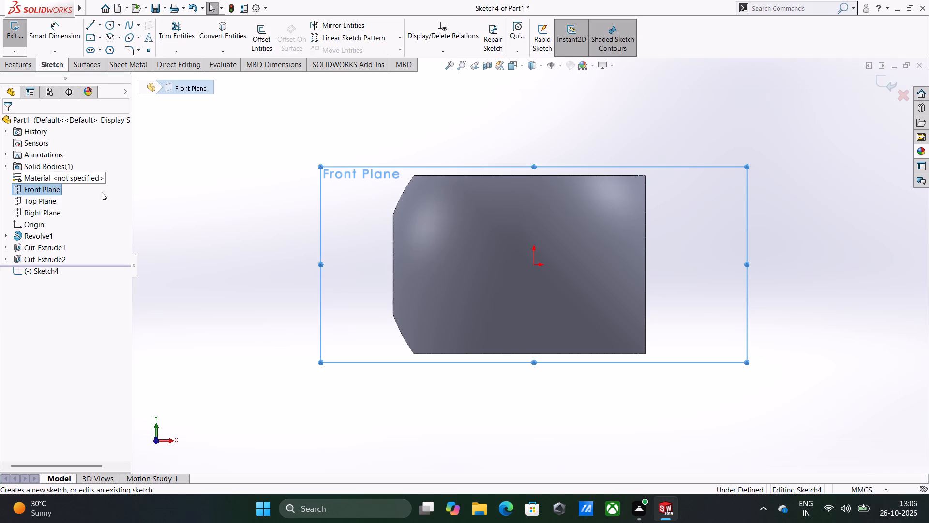
Sketch a vertical construction line about 77 mm long, running upward from the origin.
right_click_drag(289, 269, 280, 179)
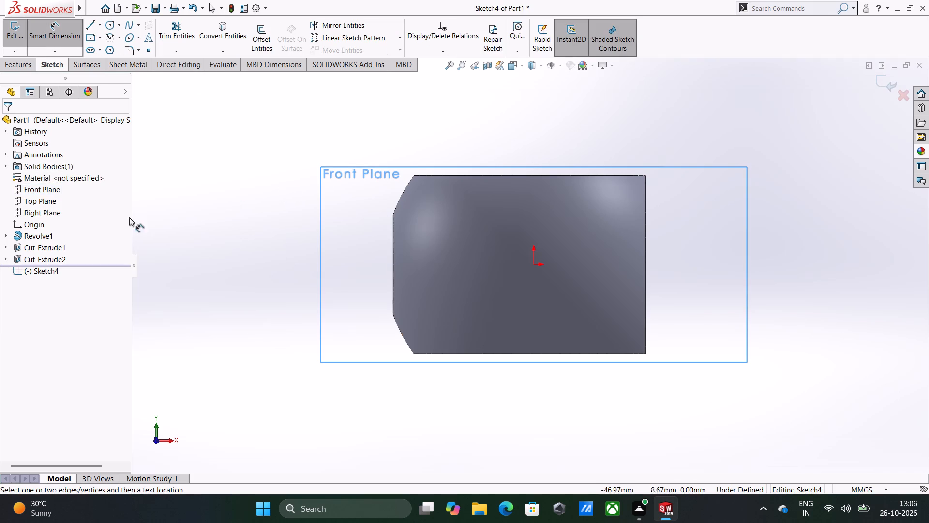
right_click_drag(248, 266, 169, 266)
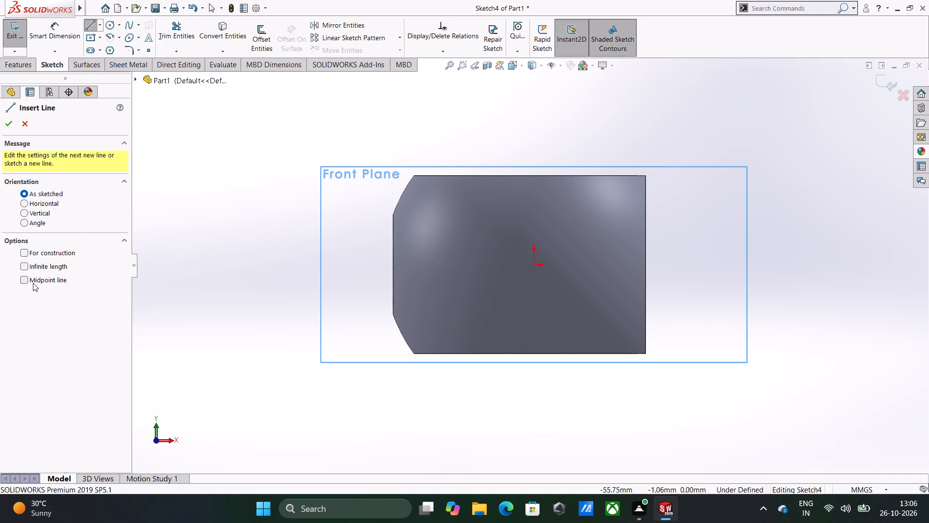
left_click(32, 254)
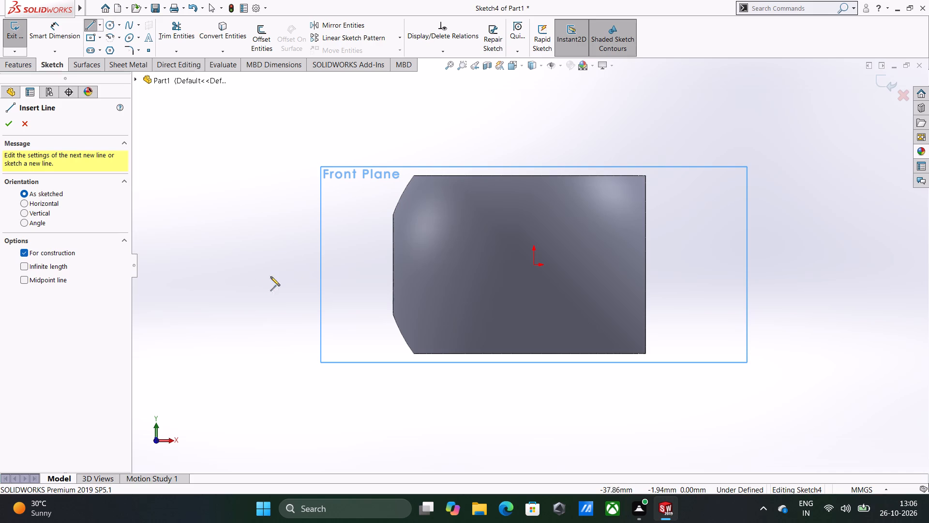
left_click(536, 263)
middle_click_drag(528, 185, 531, 217)
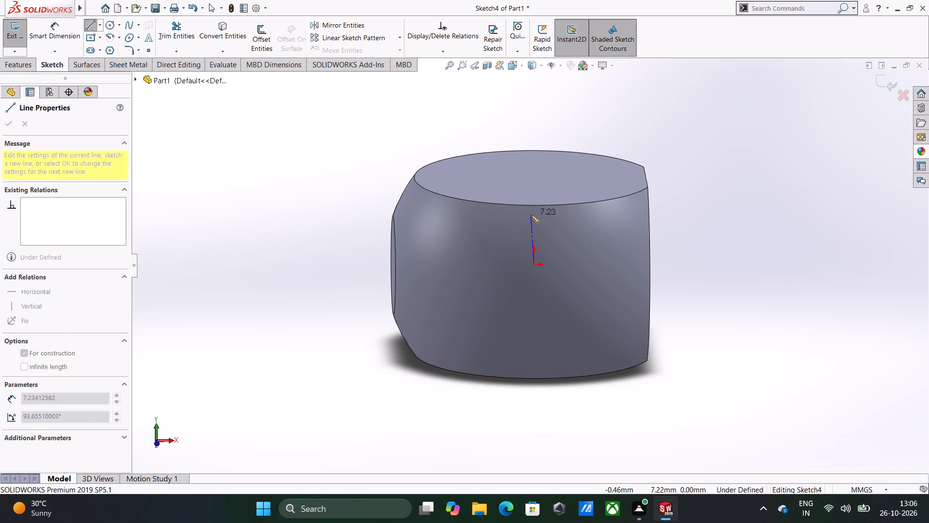
key("ctrl+8")
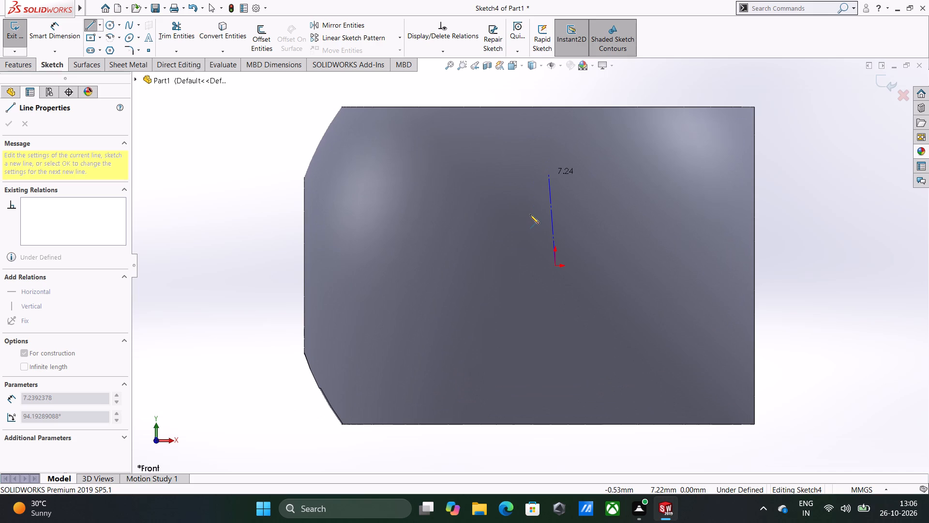
middle_click_drag(530, 215, 535, 253, "ctrl")
middle_click_drag(556, 226, 556, 303, "shift")
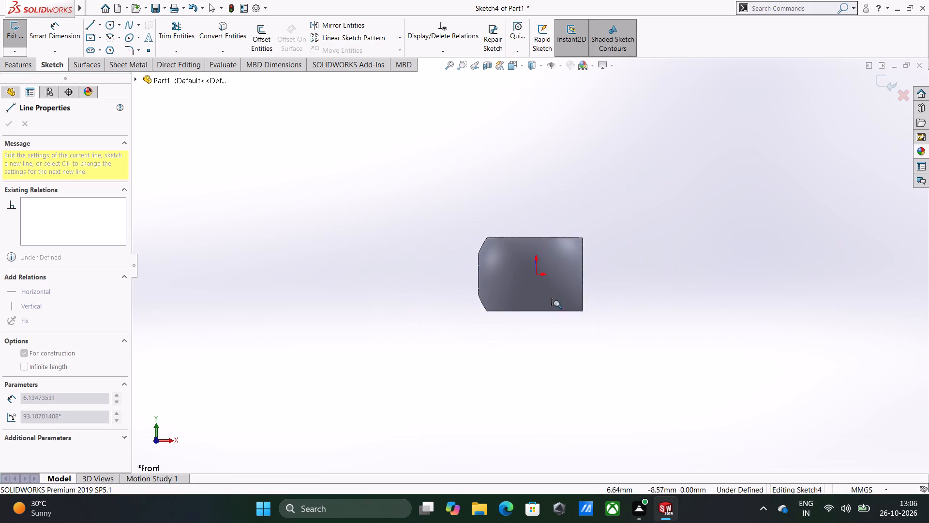
middle_click_drag(556, 303, 556, 304, "shift")
middle_click_drag(563, 254, 563, 288, "ctrl")
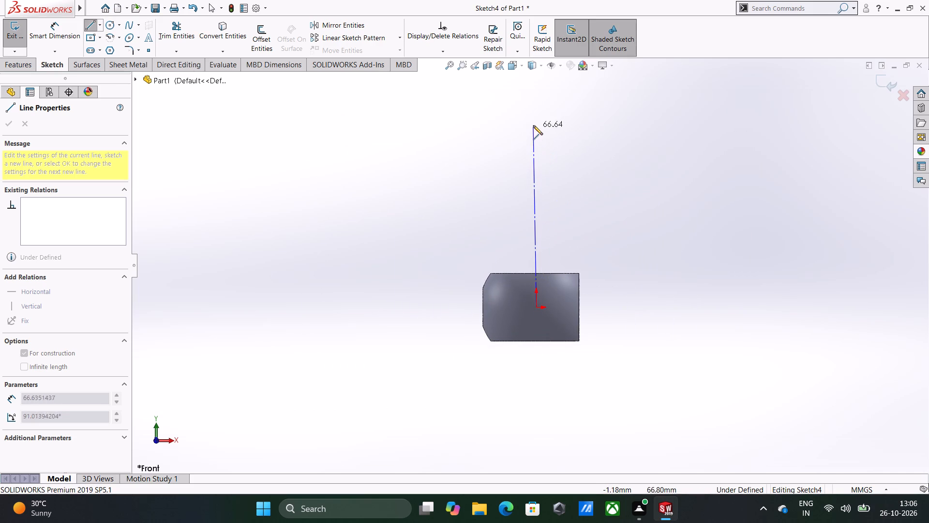
left_click(539, 98)
double_click(645, 190)
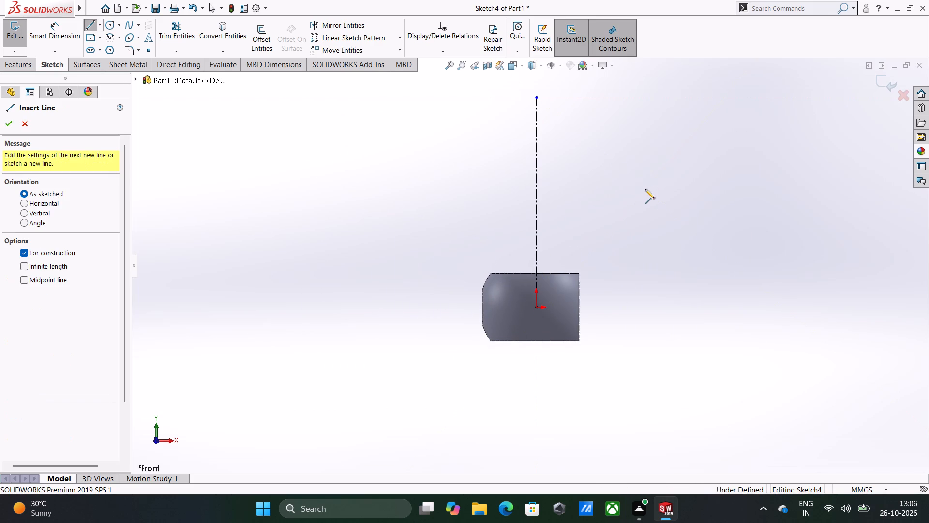
key("Escape")
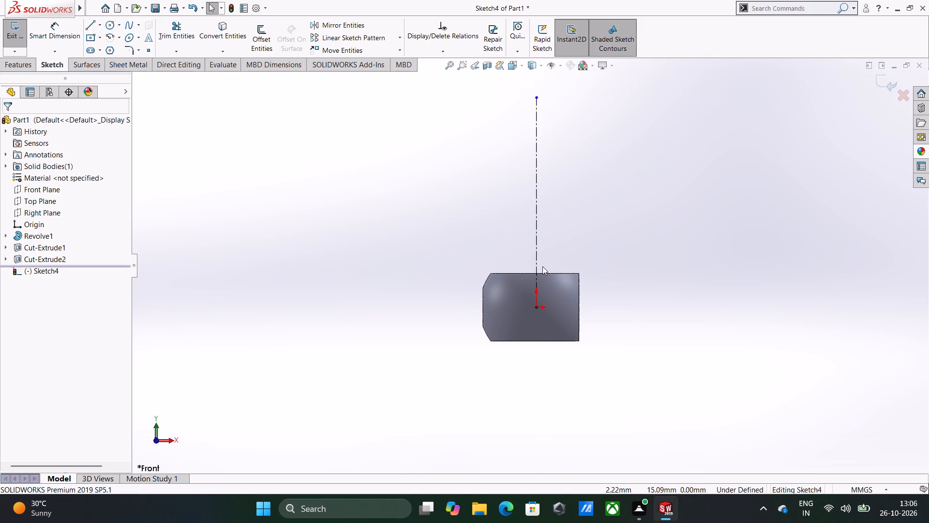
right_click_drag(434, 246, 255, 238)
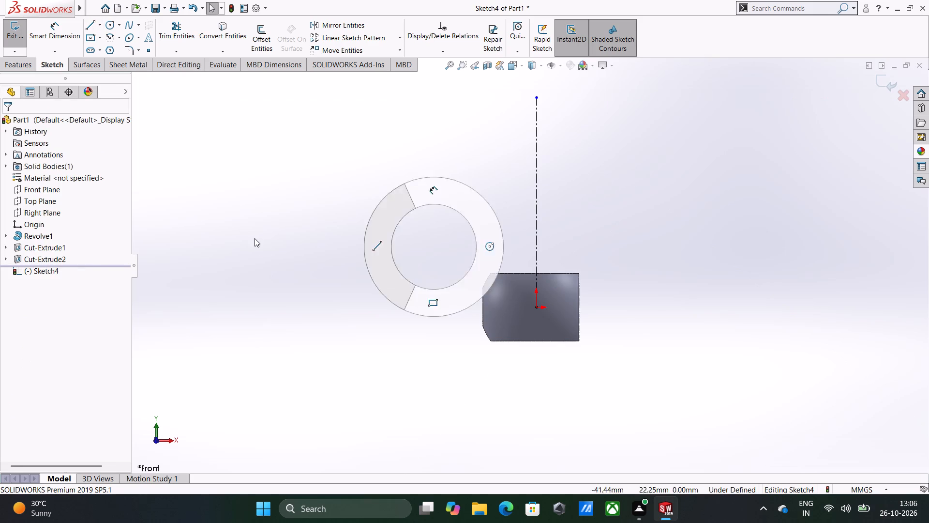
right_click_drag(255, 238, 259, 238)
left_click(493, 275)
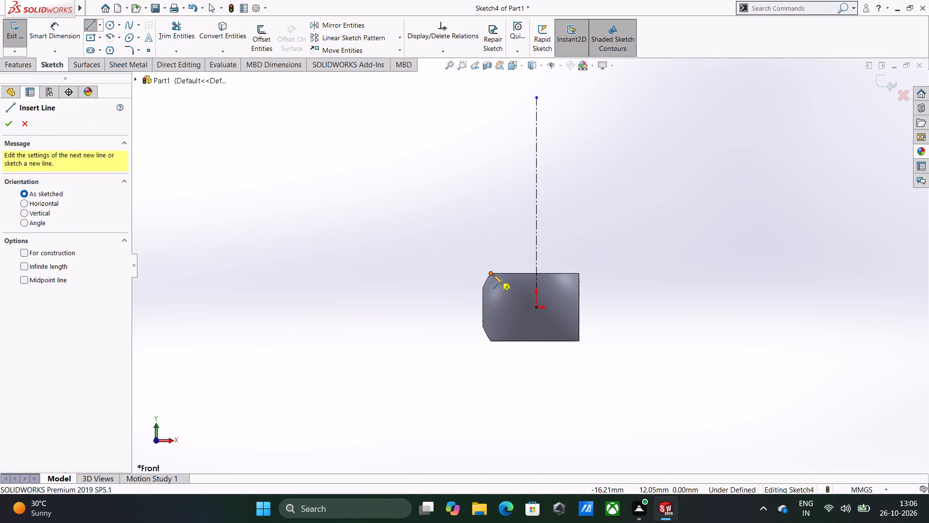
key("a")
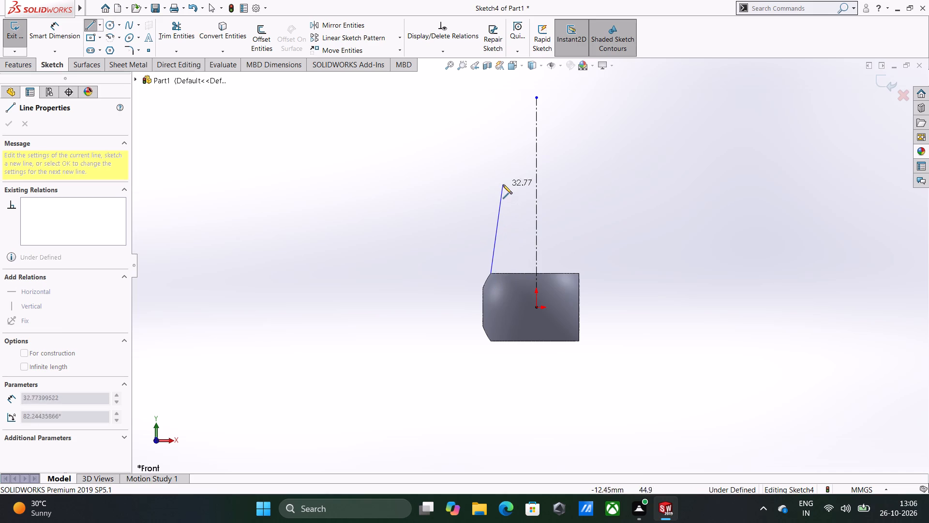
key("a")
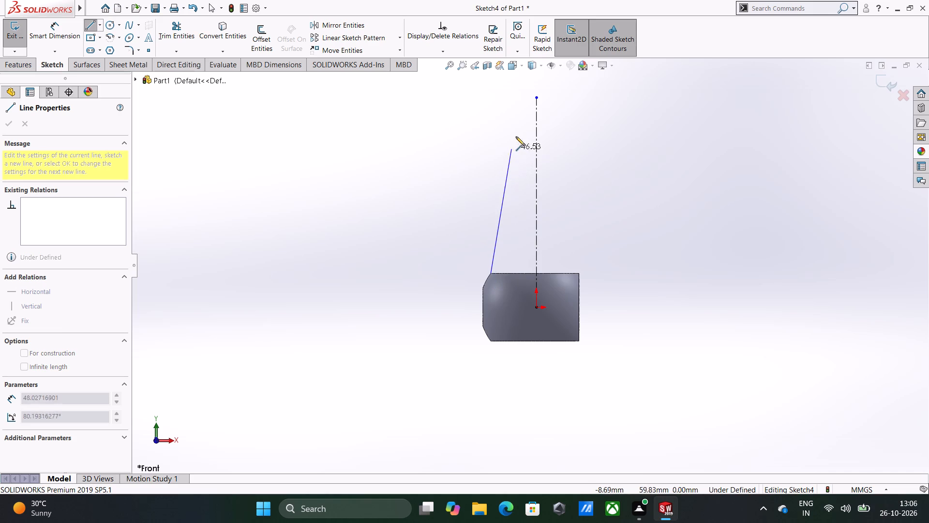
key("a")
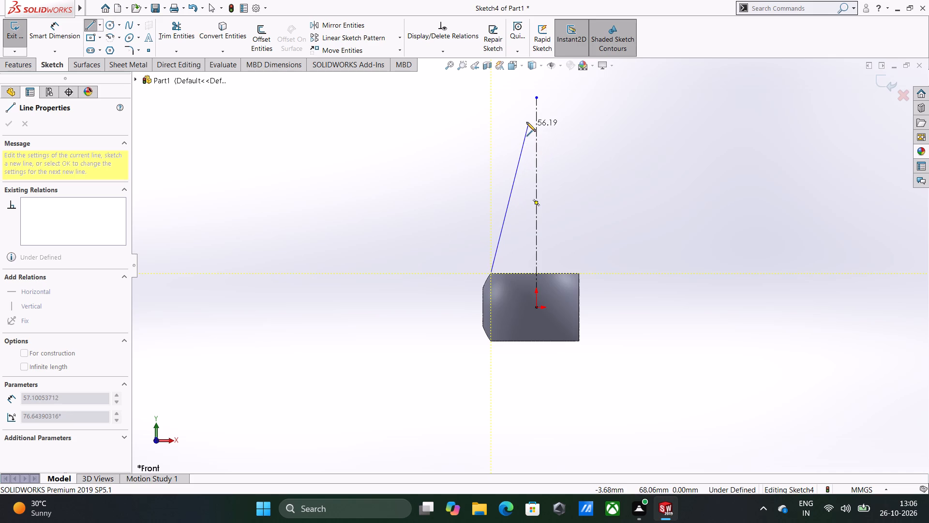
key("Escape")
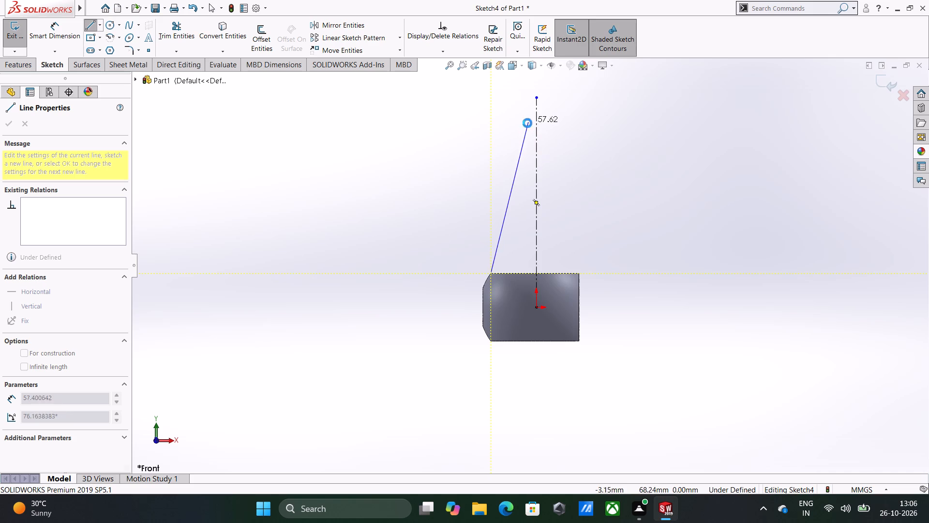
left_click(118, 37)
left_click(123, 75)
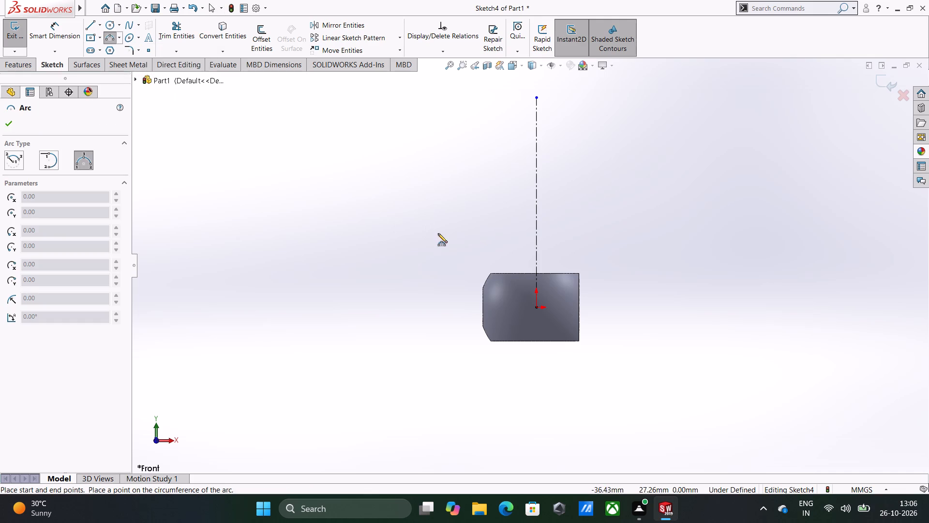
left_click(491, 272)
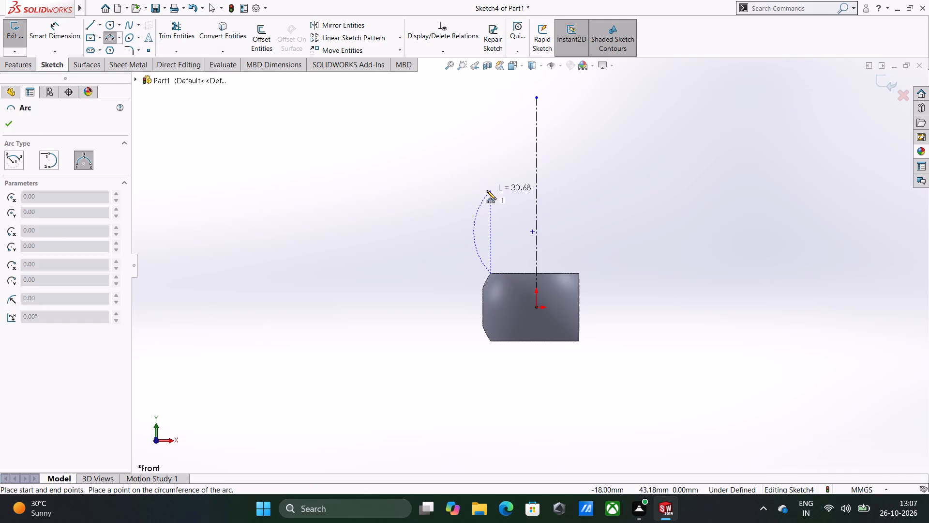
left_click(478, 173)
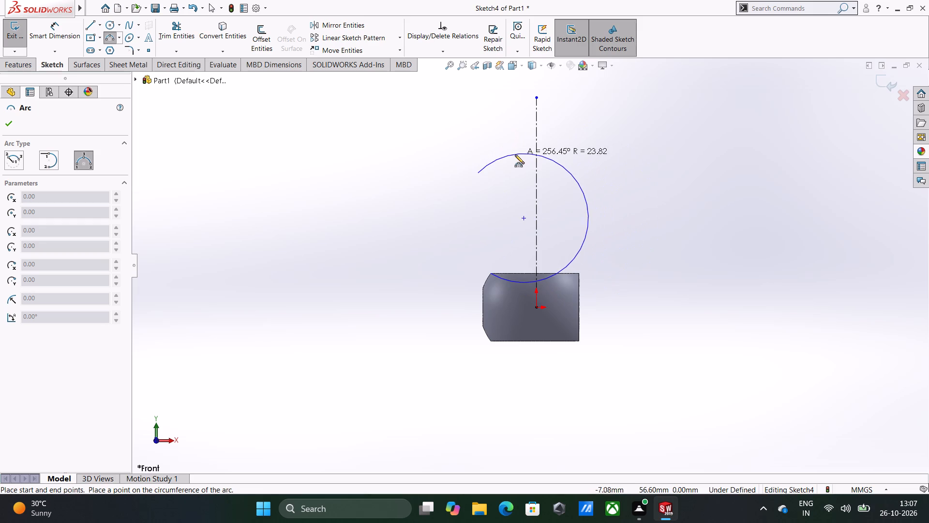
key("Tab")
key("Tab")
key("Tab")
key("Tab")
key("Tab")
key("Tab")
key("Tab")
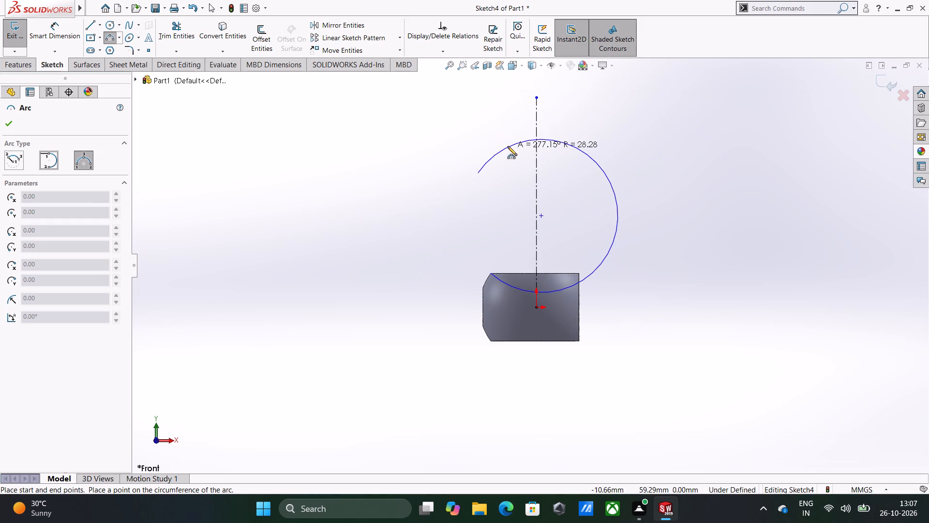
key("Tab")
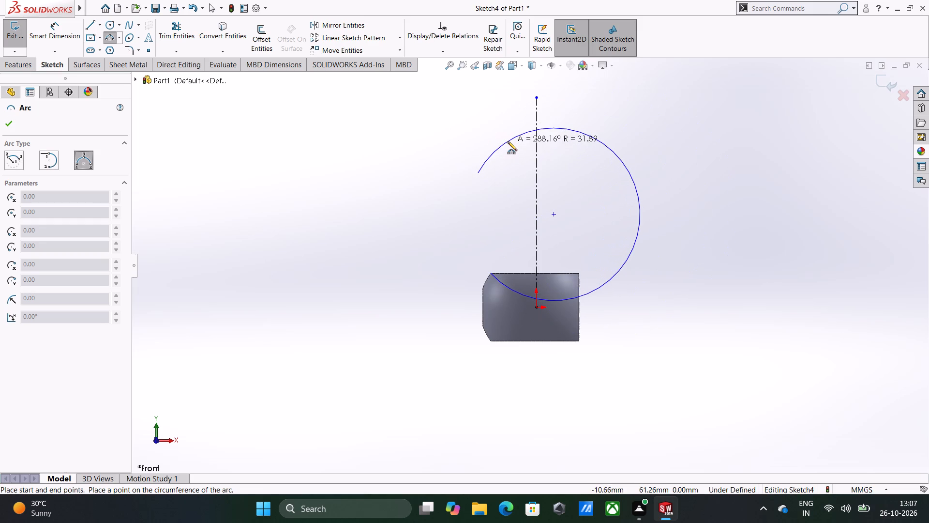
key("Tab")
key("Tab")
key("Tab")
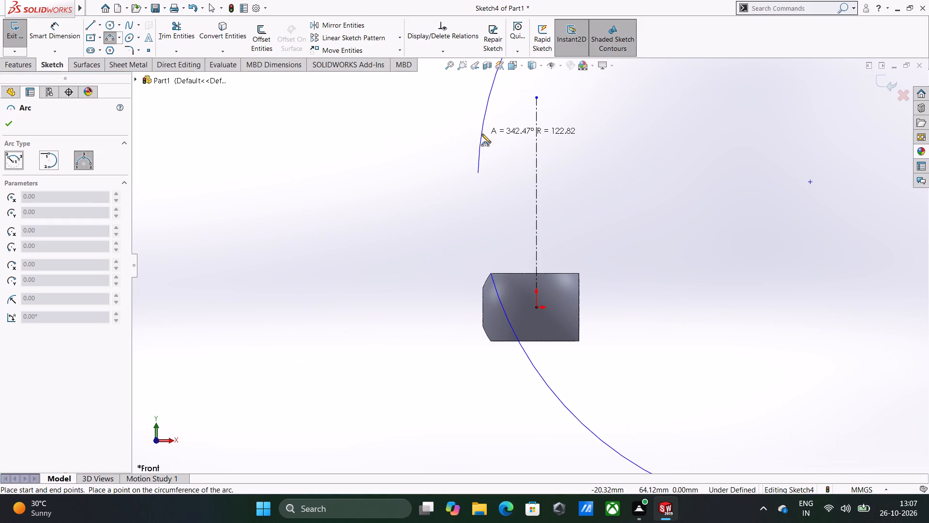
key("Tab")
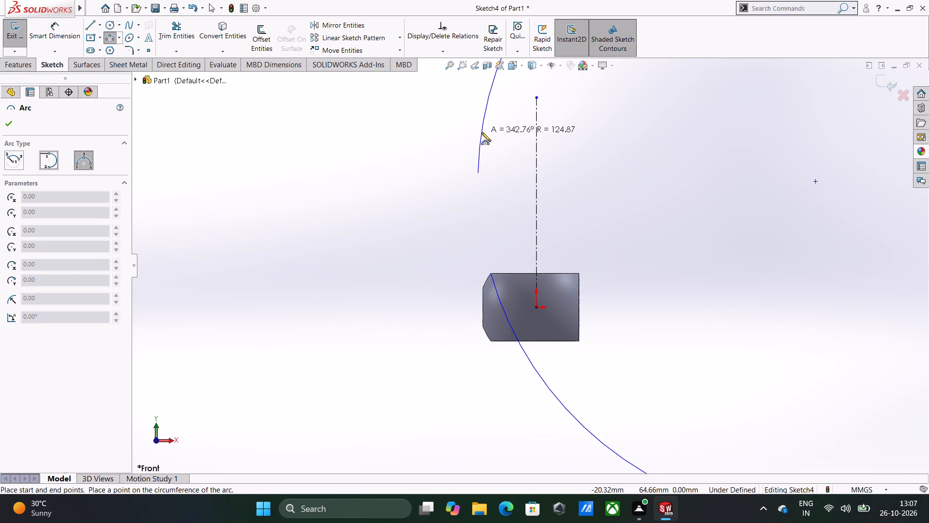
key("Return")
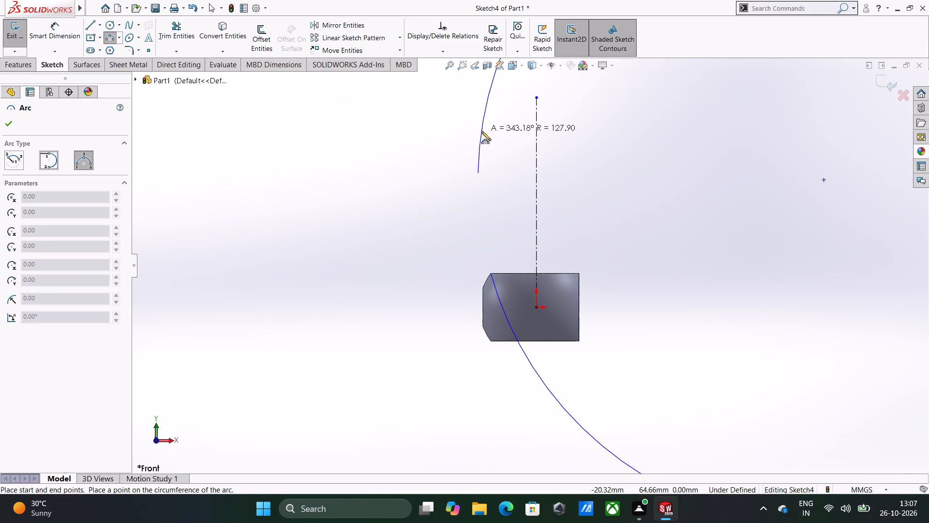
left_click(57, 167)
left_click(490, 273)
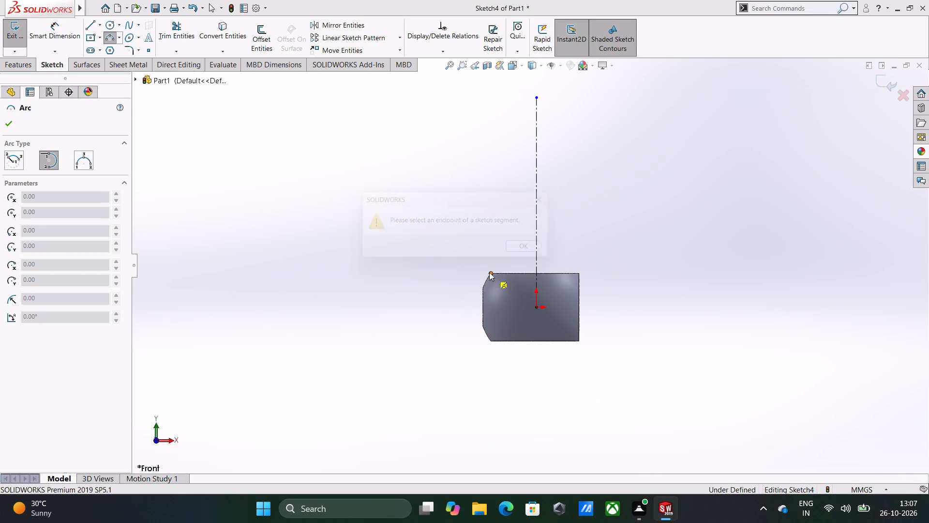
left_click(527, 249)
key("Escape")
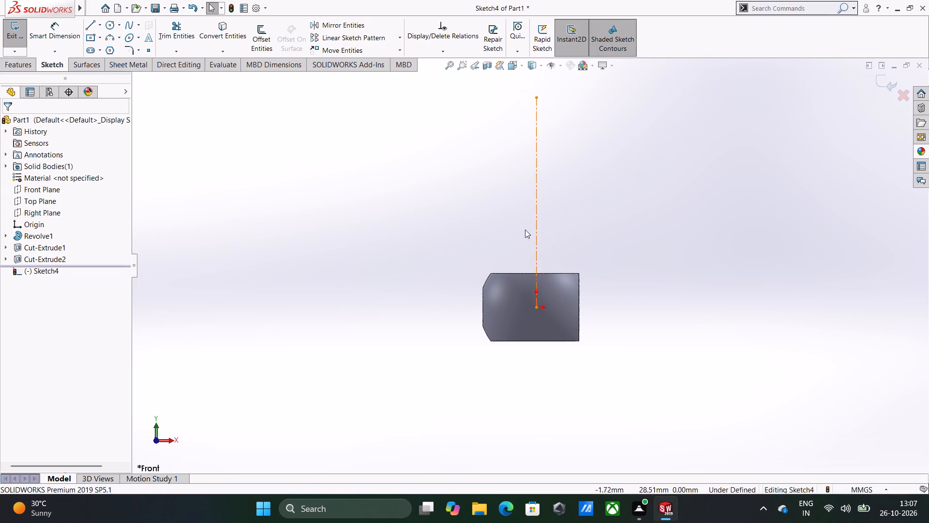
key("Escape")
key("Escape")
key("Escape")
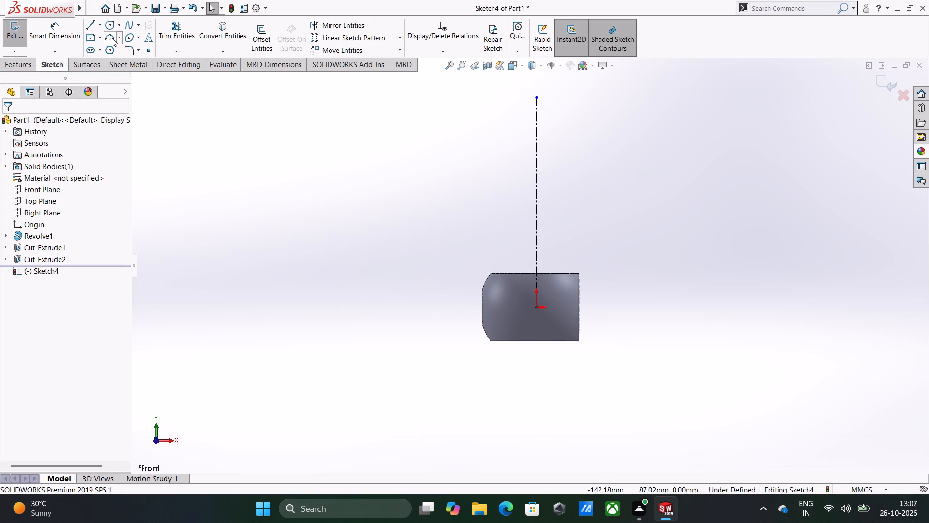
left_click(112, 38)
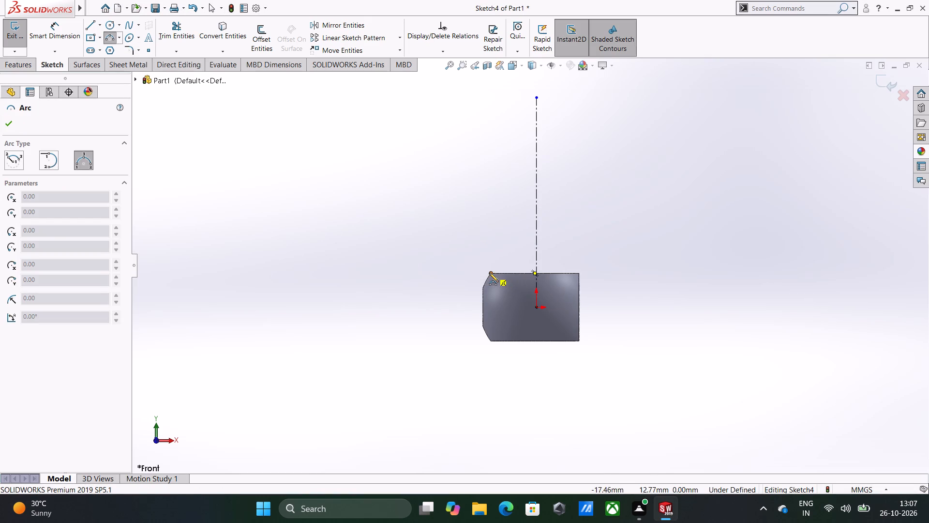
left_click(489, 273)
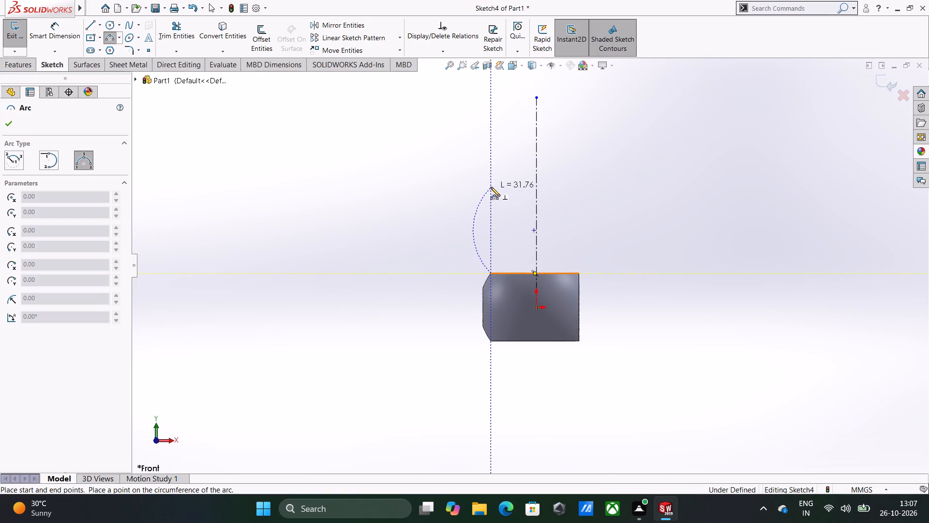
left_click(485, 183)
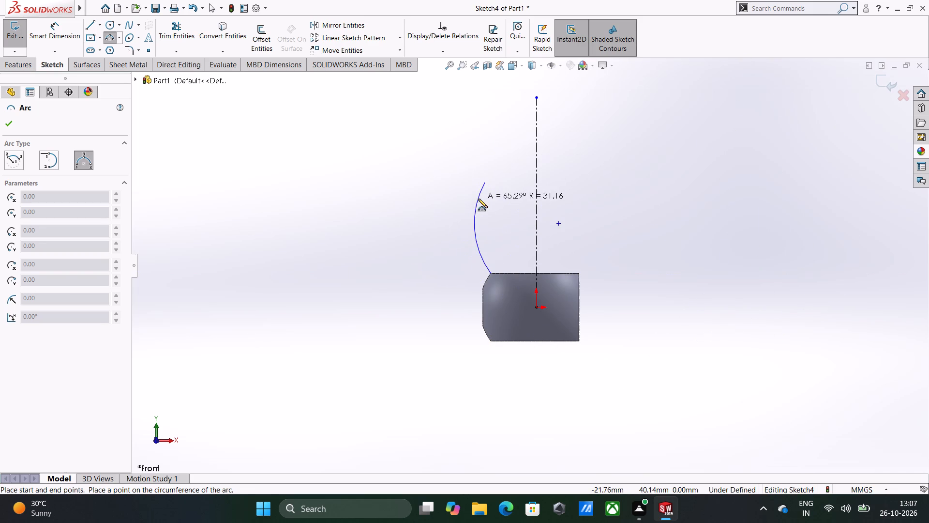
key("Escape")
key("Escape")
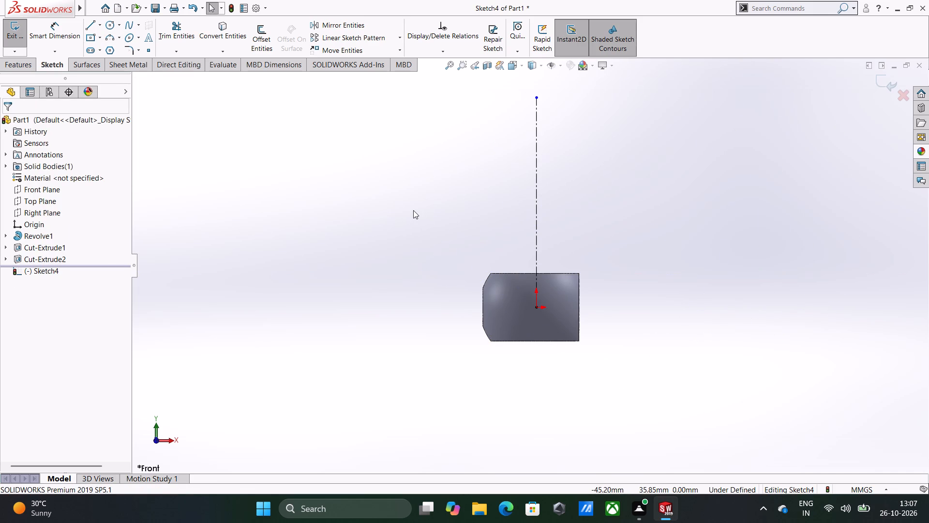
Sketch a three-point arc of about 126 mm radius from the body's top-left corner, ending about 69 mm above and 12 mm left of the origin.
left_click(107, 40)
left_click(492, 275)
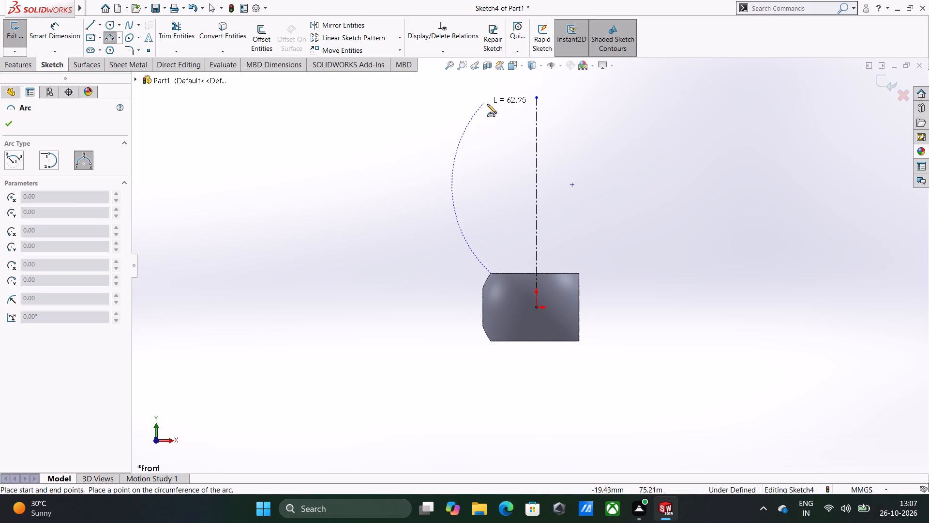
left_click(503, 99)
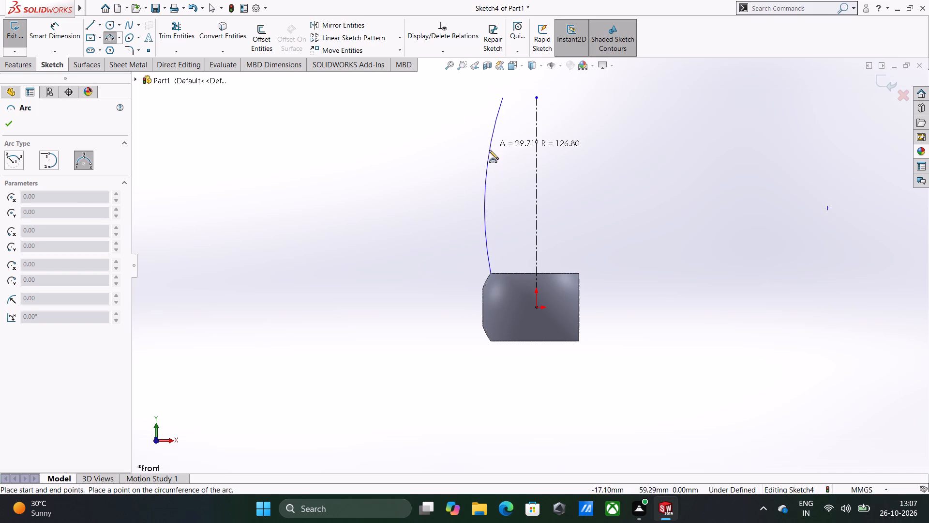
left_click(485, 184)
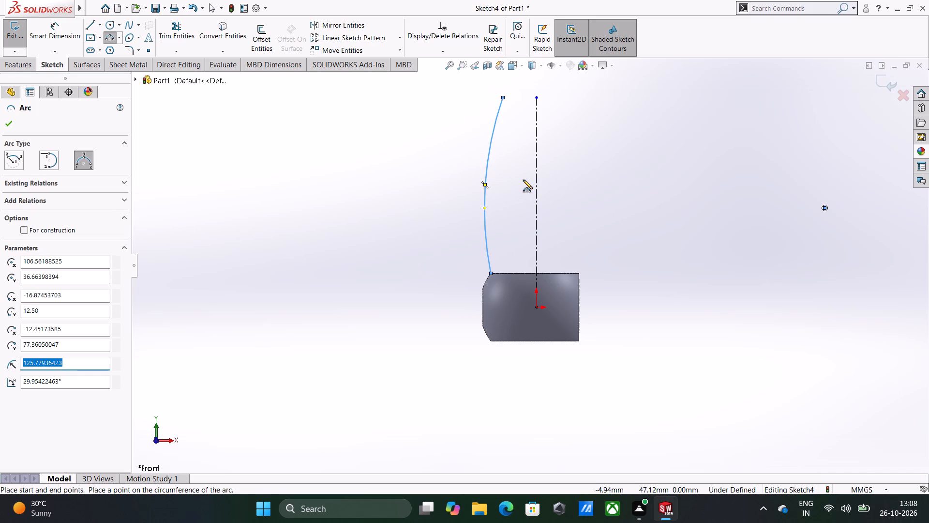
key("Escape")
key("Escape")
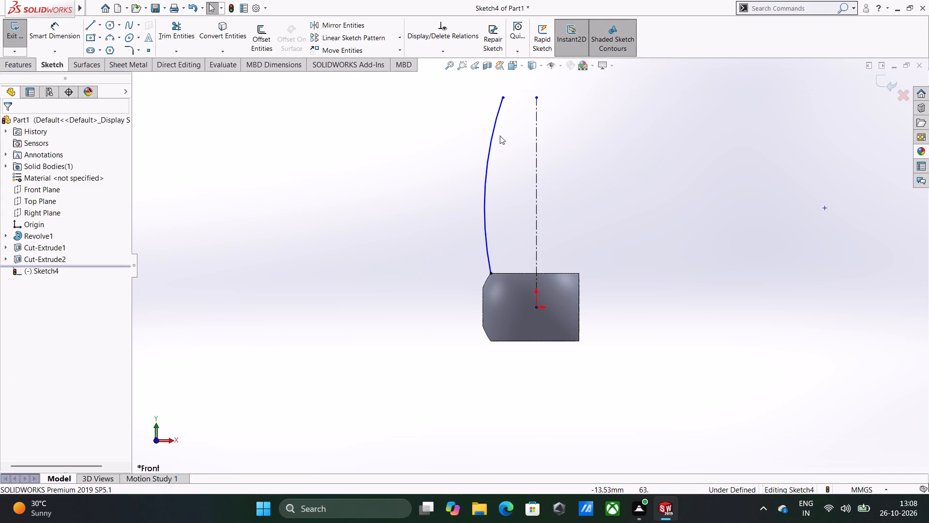
left_click_drag(504, 98, 503, 120)
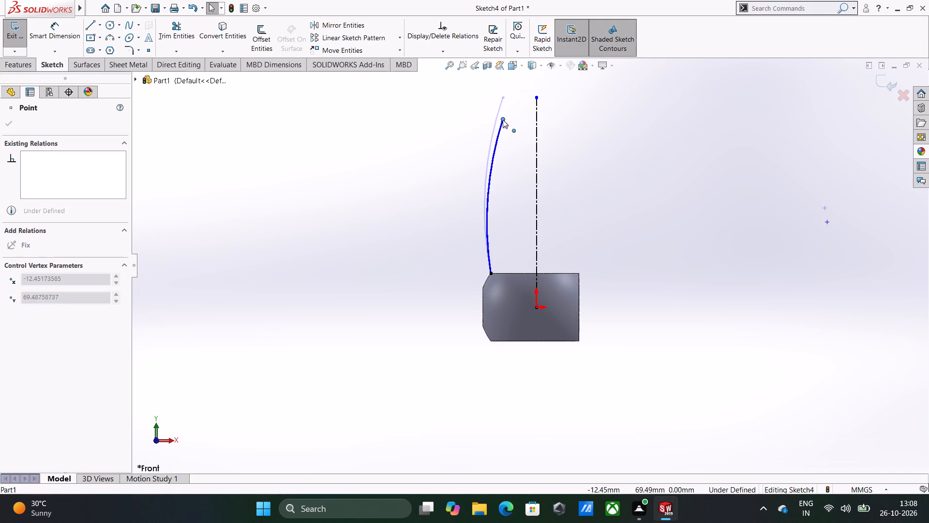
left_click_drag(503, 120, 503, 121)
left_click(441, 114)
Sketch a horizontal line about 12 mm long from the centerline's top end, and a vertical line about 9 mm long down to the arc's upper end.
right_click_drag(461, 145, 420, 138)
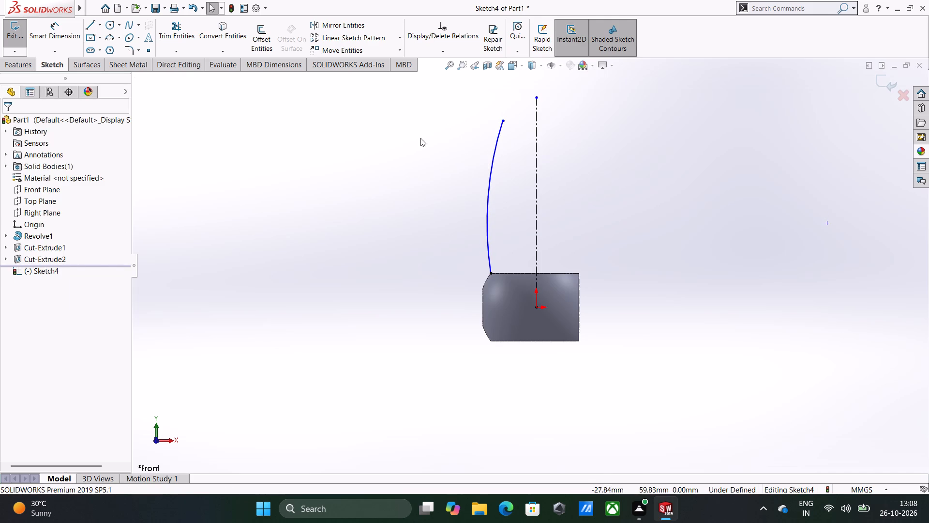
right_click_drag(420, 138, 397, 137)
left_click(535, 98)
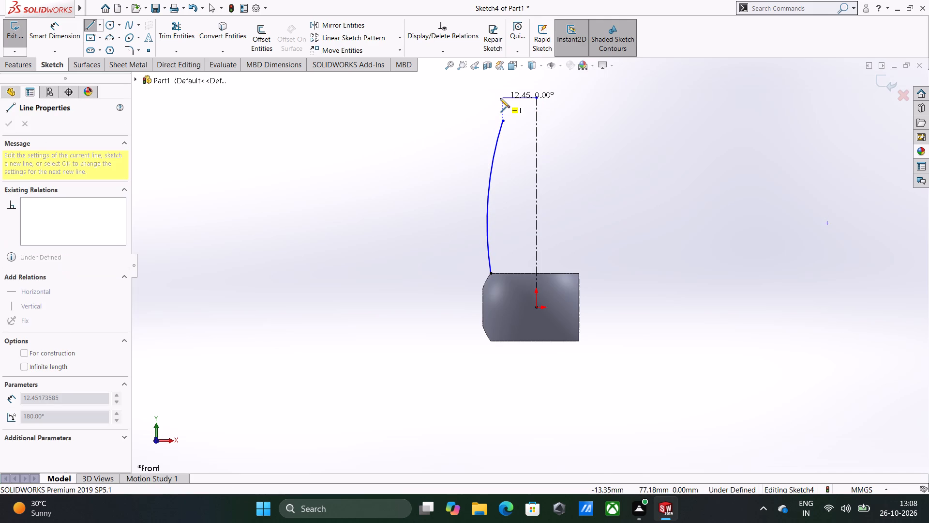
left_click(500, 98)
left_click(503, 118)
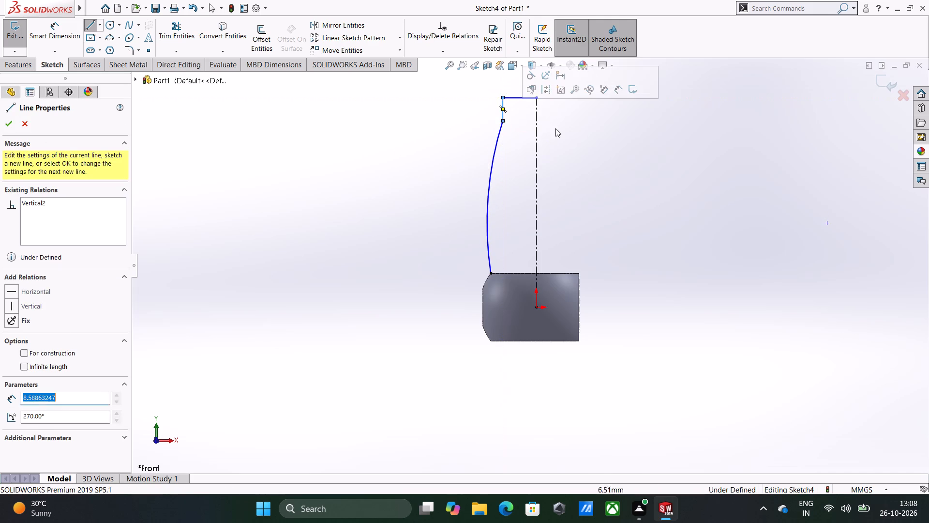
right_click(554, 128)
left_click(566, 135)
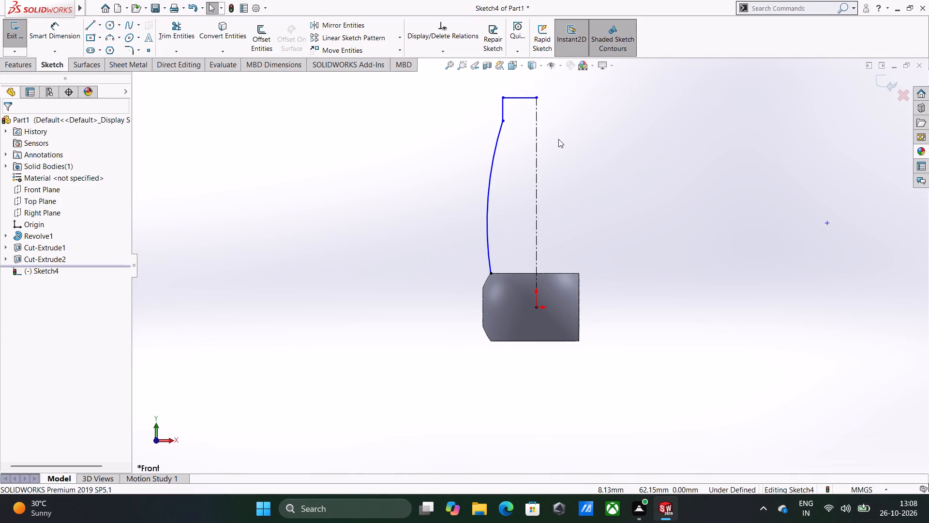
Sketch a horizontal line about 17 mm long along the body's top edge, from the arc's lower end to the centerline.
right_click_drag(395, 189, 342, 188)
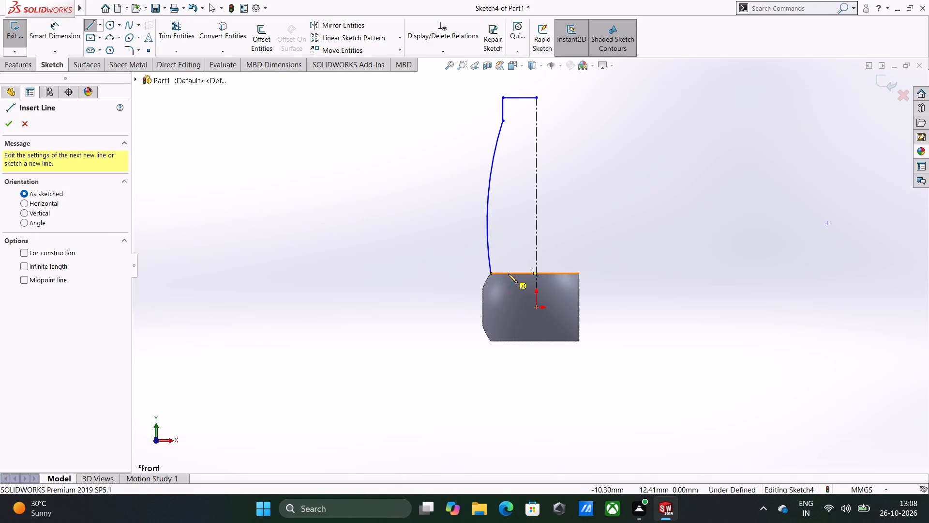
left_click(492, 274)
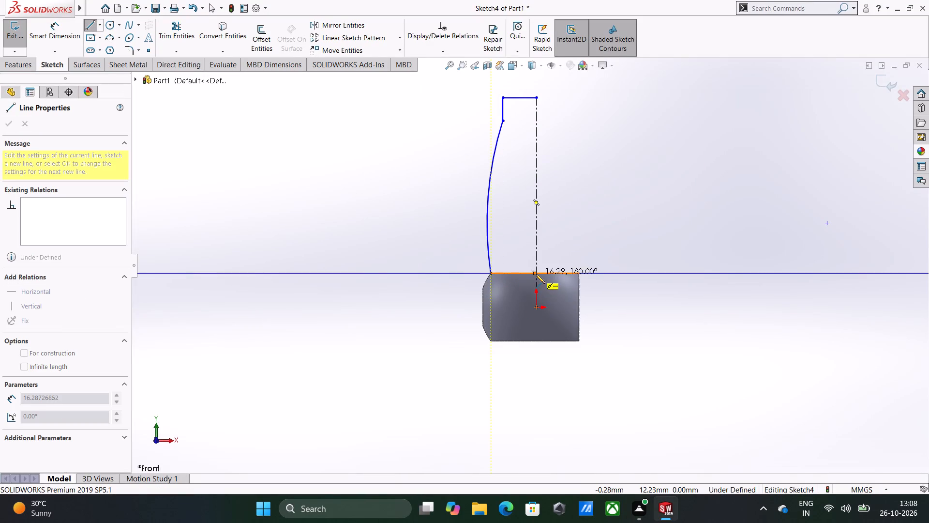
middle_click_drag(536, 272, 543, 261, "ctrl")
middle_click_drag(546, 259, 555, 170, "shift")
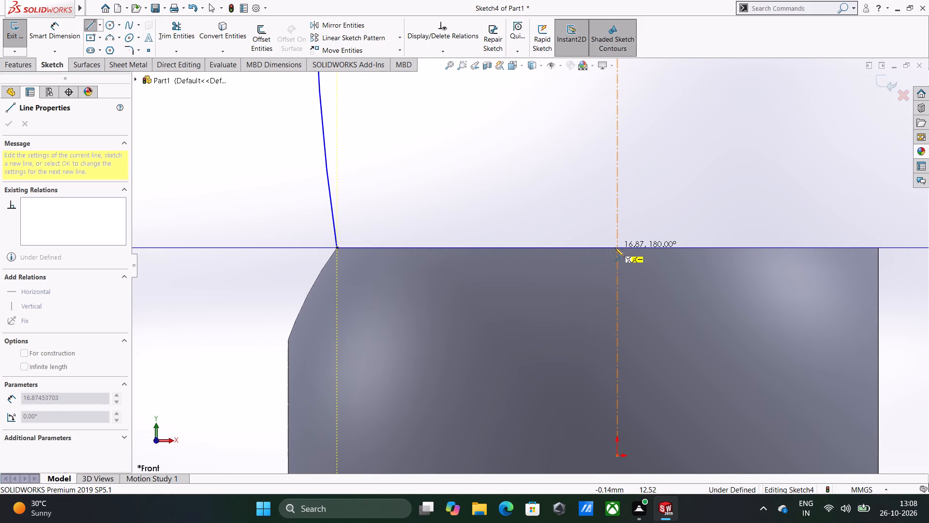
middle_click_drag(613, 248, 612, 262, "ctrl")
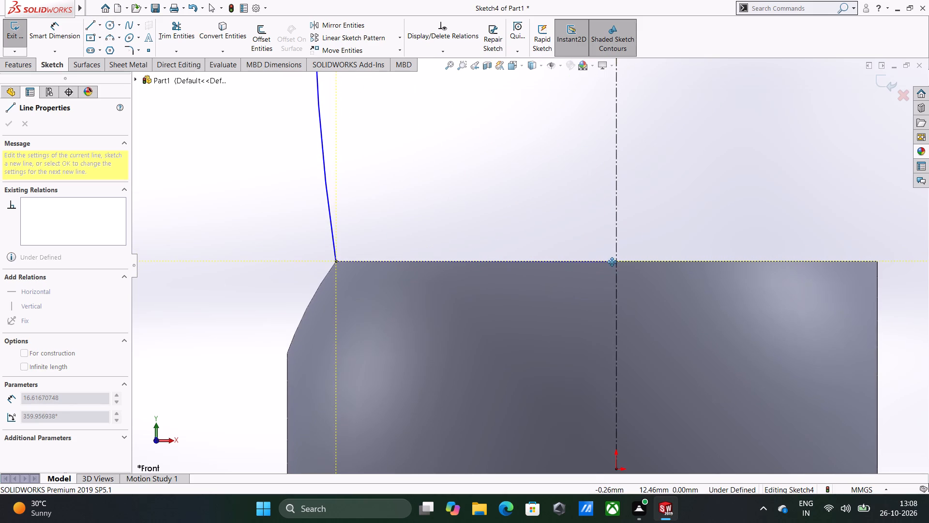
middle_click_drag(612, 262, 541, 146, "ctrl")
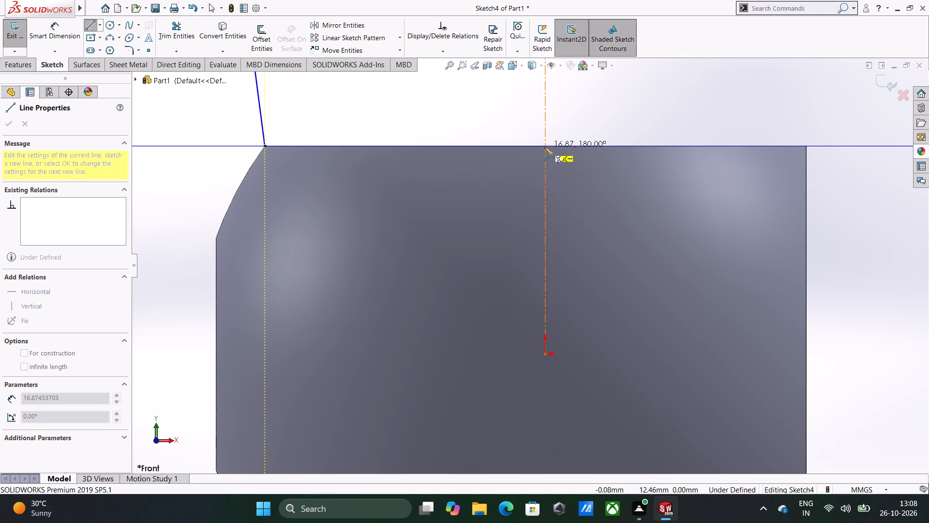
left_click(544, 147)
key("Escape")
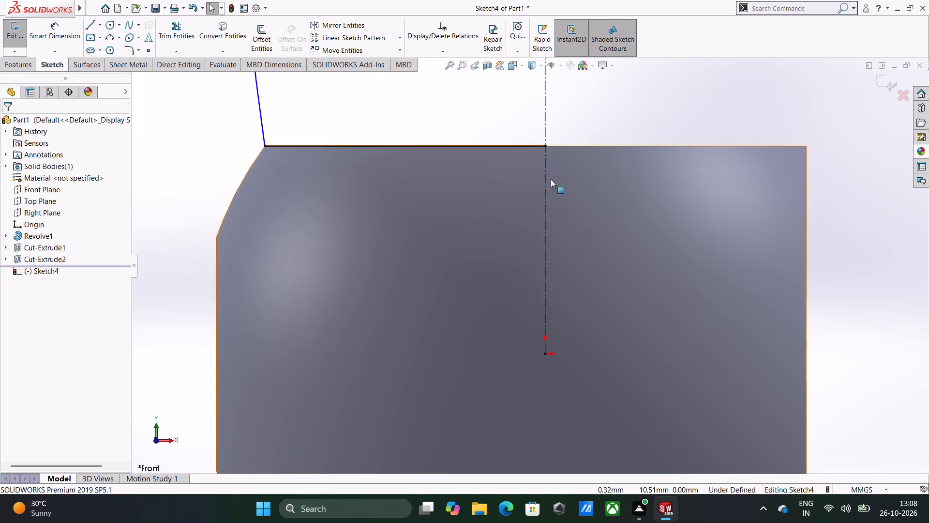
key("Escape")
key("Escape")
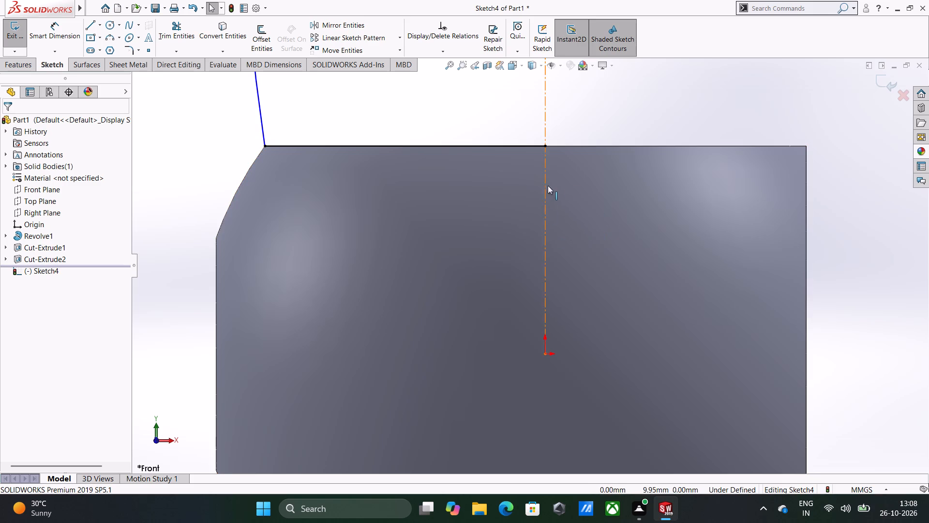
Dimension the height from the body's bottom edge to the top end of the centerline as 60 mm.
middle_click_drag(576, 161, 570, 258)
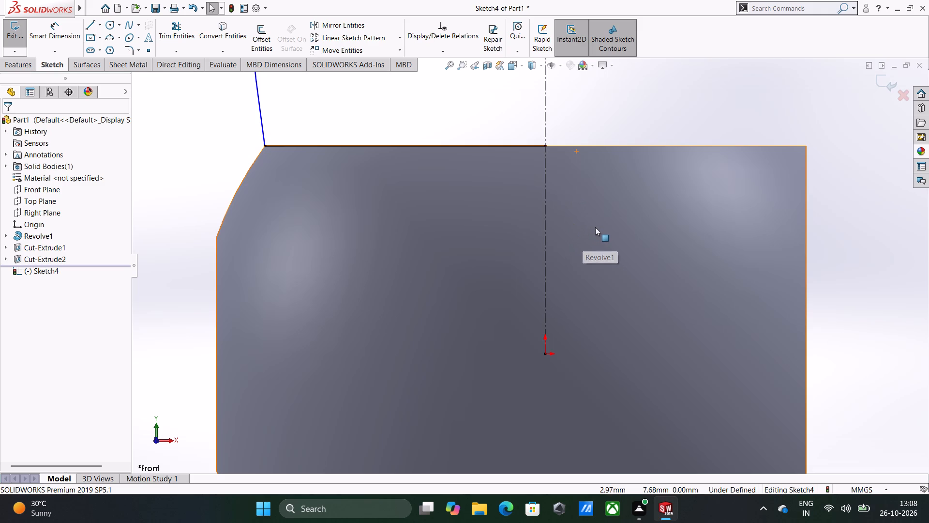
middle_click_drag(598, 265, 598, 351, "ctrl")
middle_click_drag(617, 261, 618, 356, "shift")
middle_click_drag(633, 253, 631, 300)
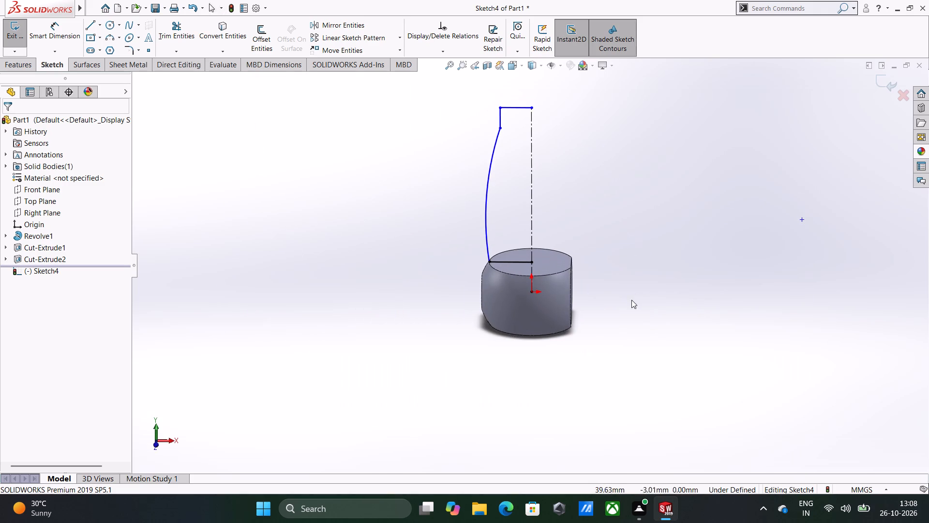
right_click_drag(655, 215, 642, 150)
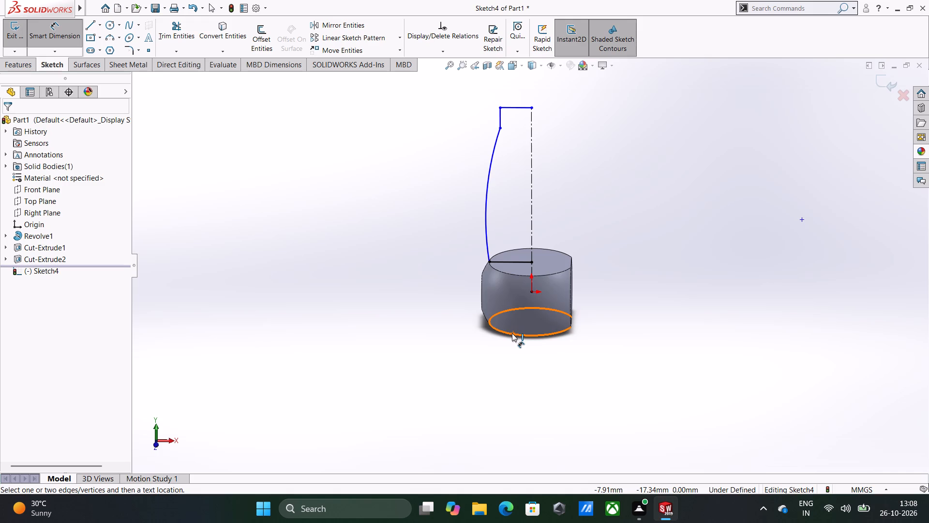
key("ctrl+8")
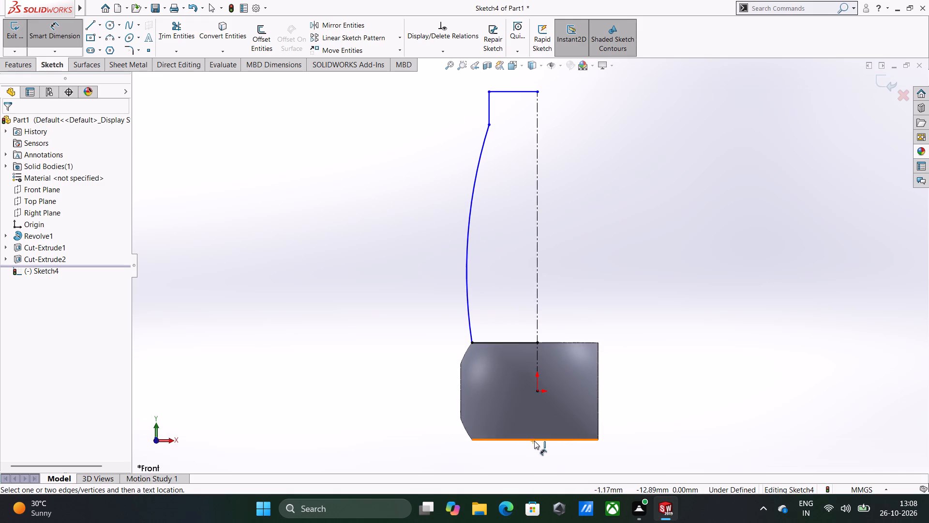
left_click(537, 439)
left_click(533, 440)
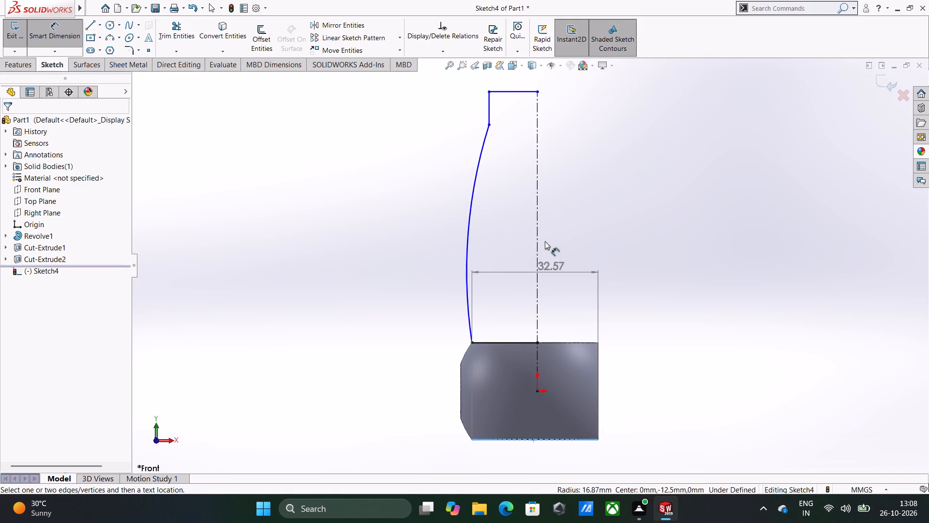
left_click(539, 92)
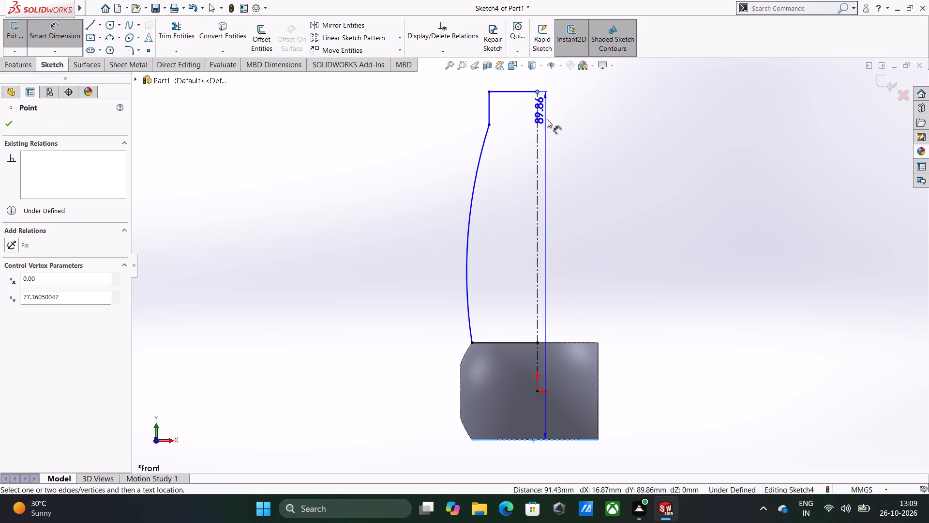
left_click(660, 225)
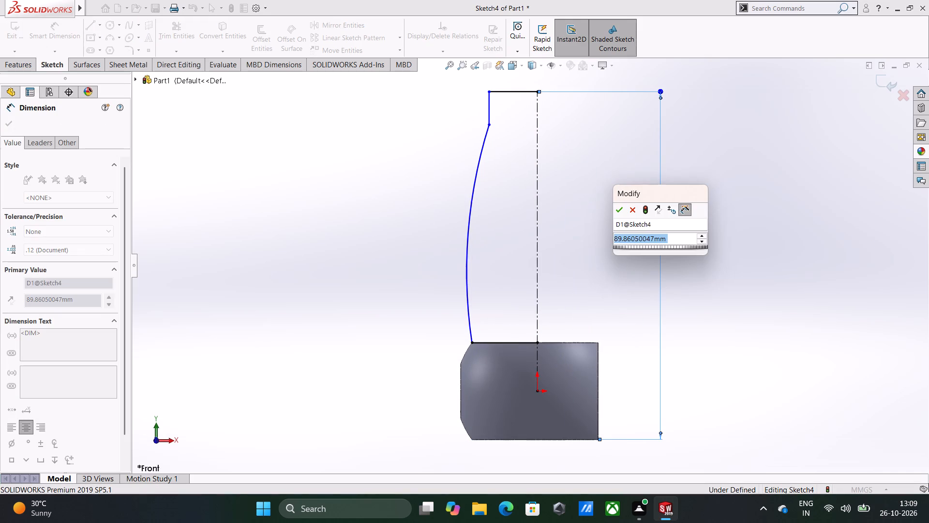
type("60")
key("Return")
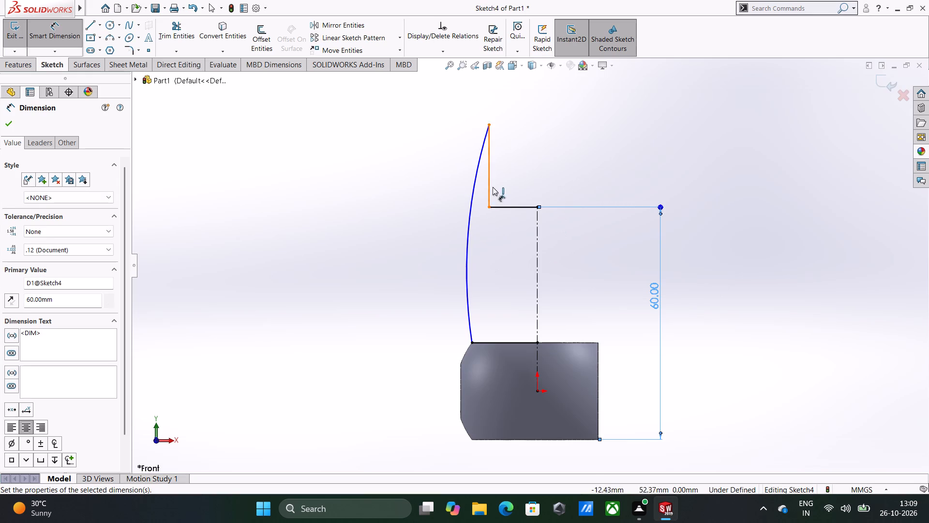
Move the arc's upper endpoint below the profile's top line, to about 37 mm above the origin.
left_click_drag(490, 123, 493, 163)
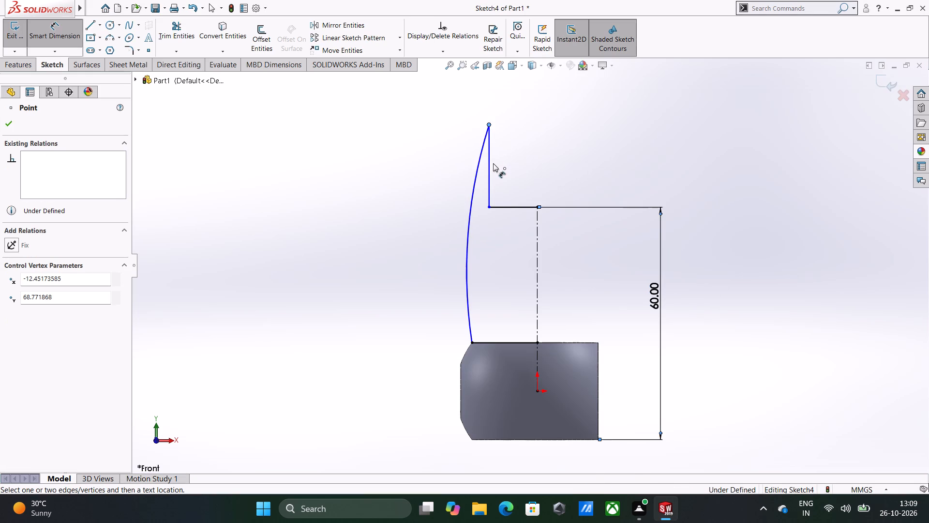
left_click_drag(493, 163, 491, 189)
key("Escape")
key("Escape")
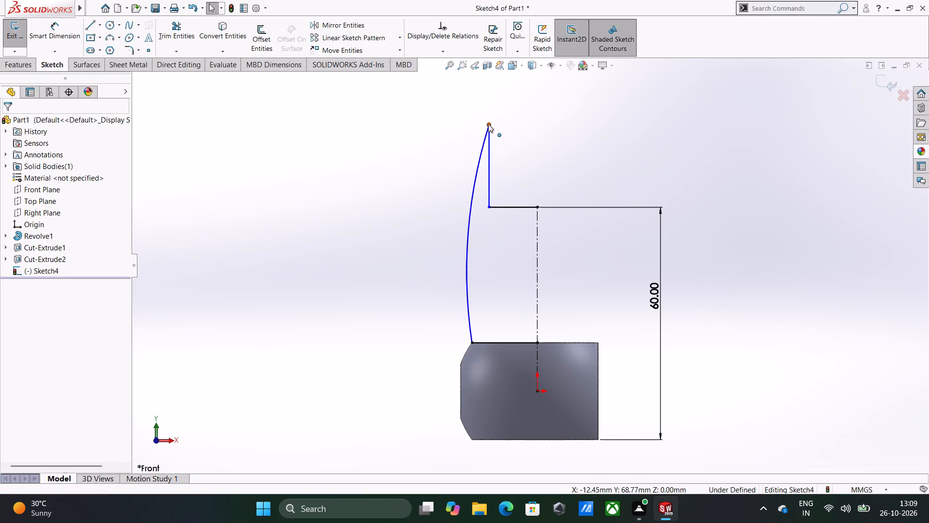
left_click_drag(488, 124, 485, 246)
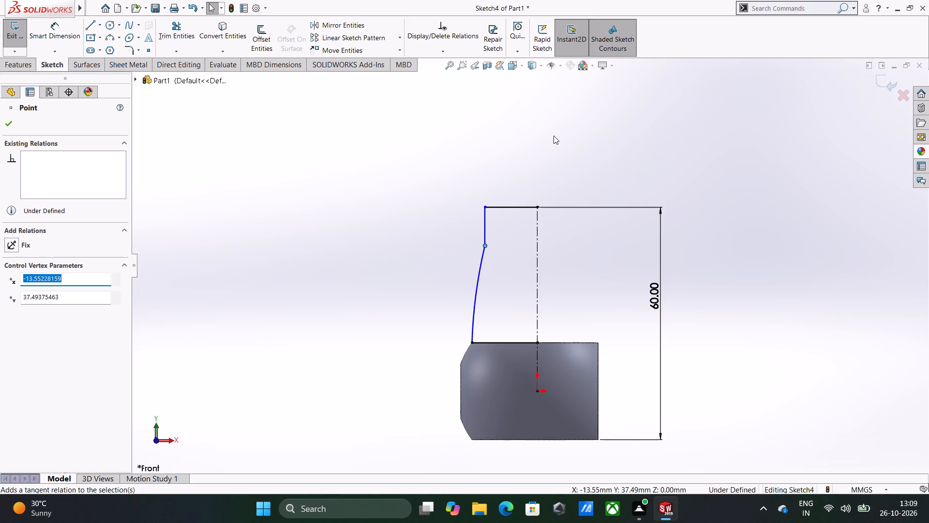
Add a 16 mm diameter dimension between the short vertical line and the centerline.
right_click_drag(653, 153, 653, 104)
left_click(485, 221)
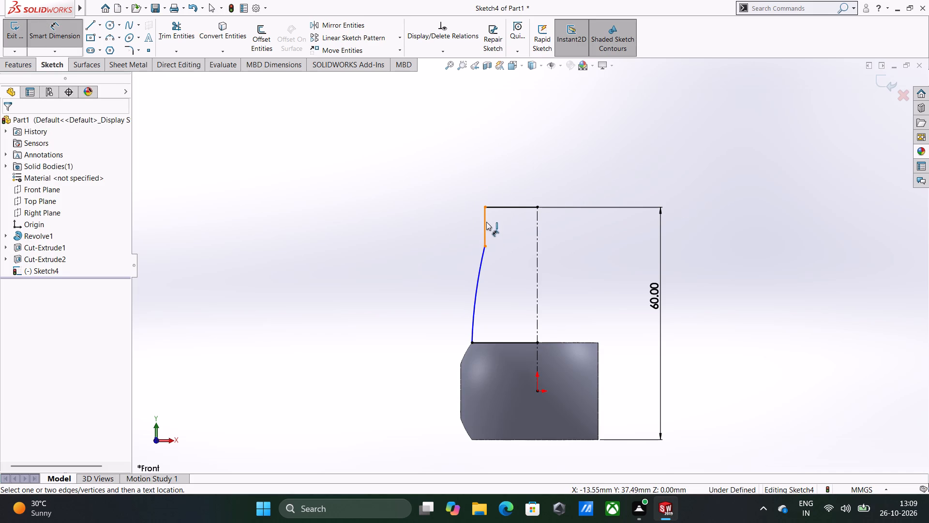
left_click(536, 224)
left_click(550, 177)
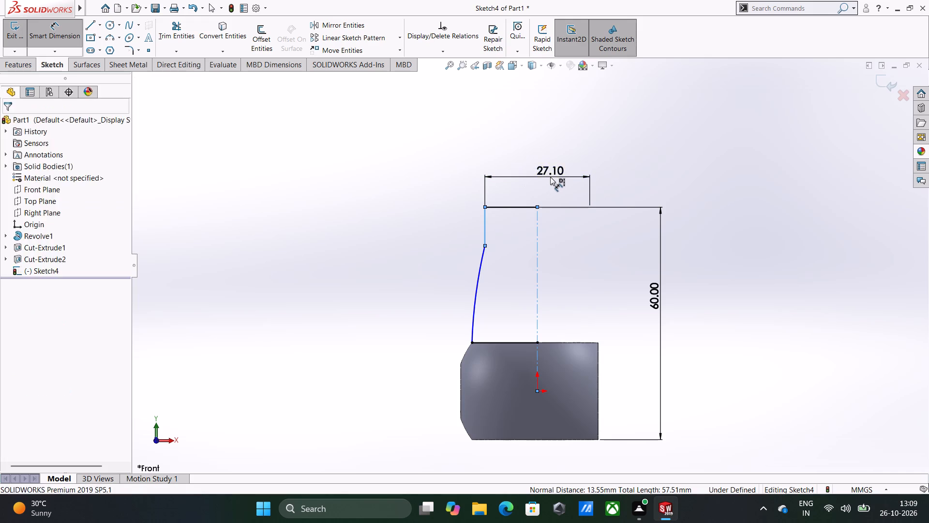
type("16")
key("Return")
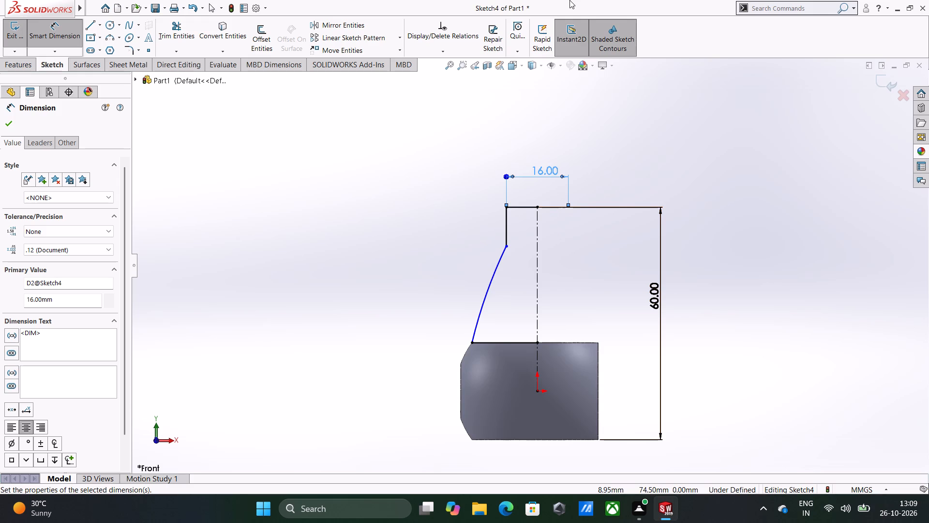
Dimension the side arc's radius as 45 mm.
left_click(492, 284)
left_click(479, 278)
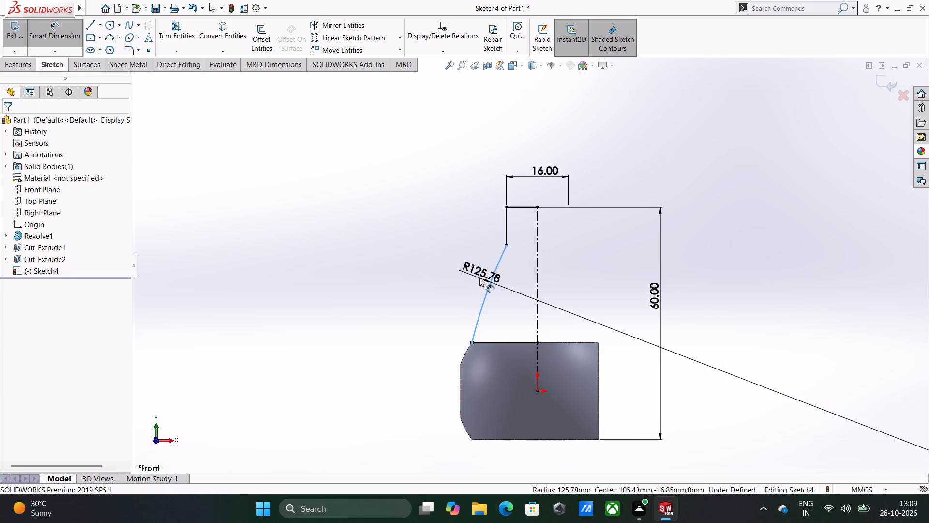
type("45")
key("Return")
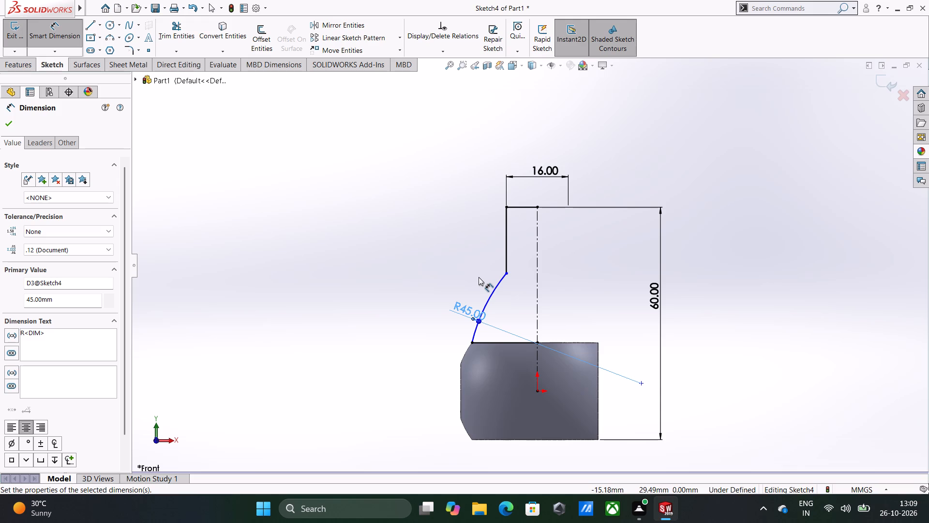
Dimension the vertical distance between the side arc's center point and the profile's top line as 28 mm.
left_click(644, 385)
left_click(523, 204)
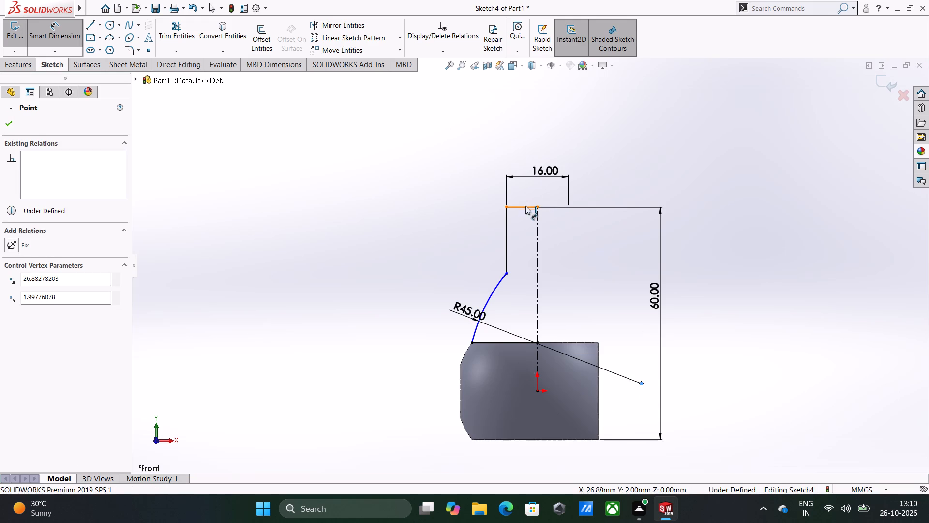
left_click(611, 260)
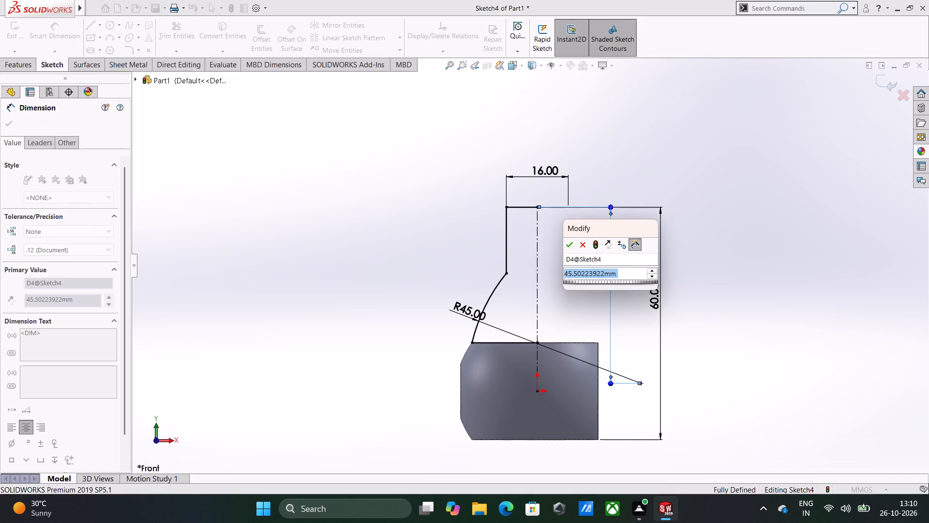
type("28")
key("Return")
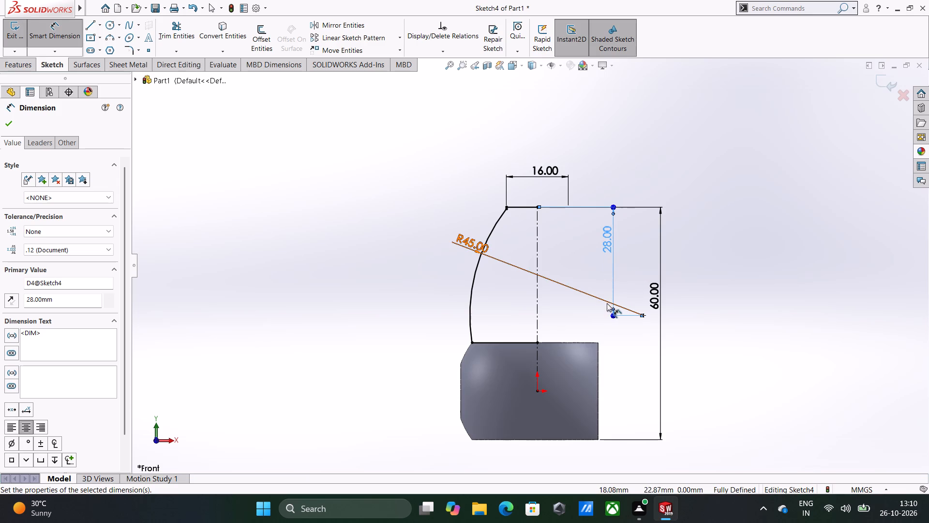
Revolve the neck profile 360° about the centerline, automatically closing the open sketch and merging the result with the body.
left_click(33, 65)
left_click(60, 46)
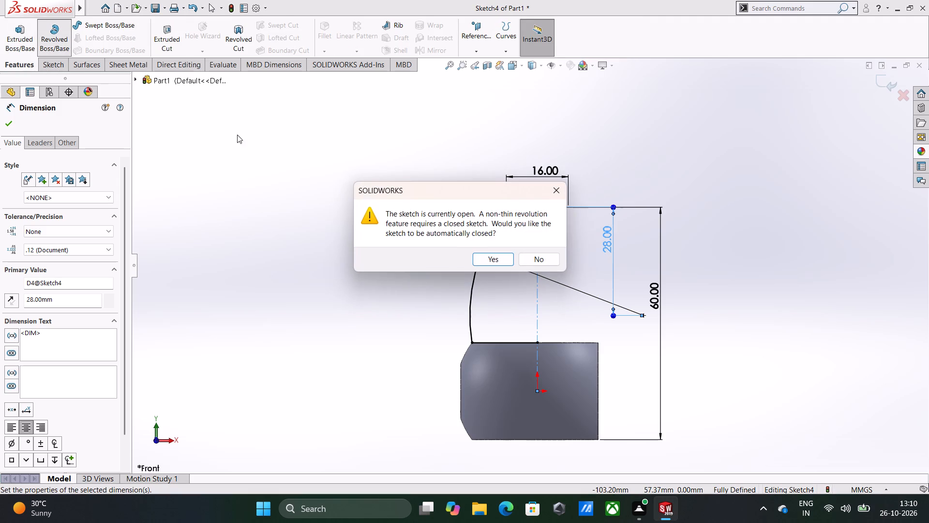
left_click(498, 257)
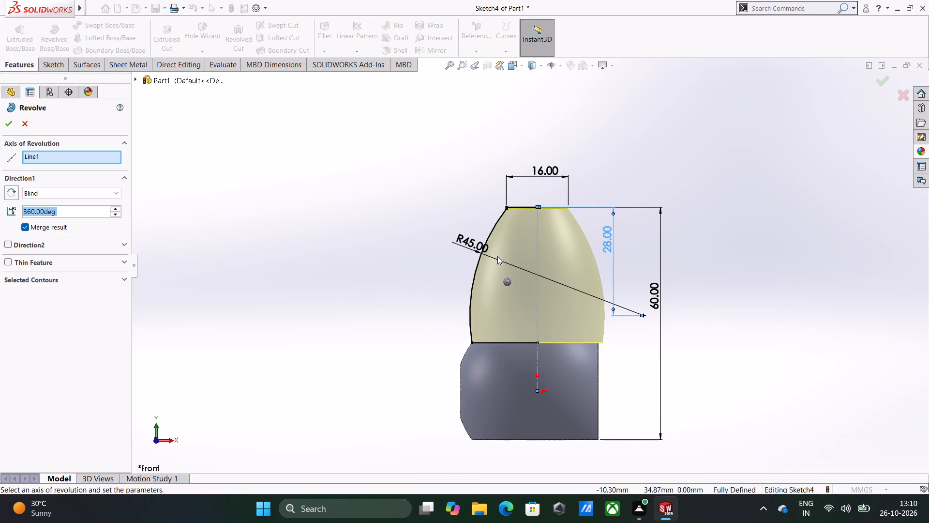
middle_click_drag(469, 242, 417, 266)
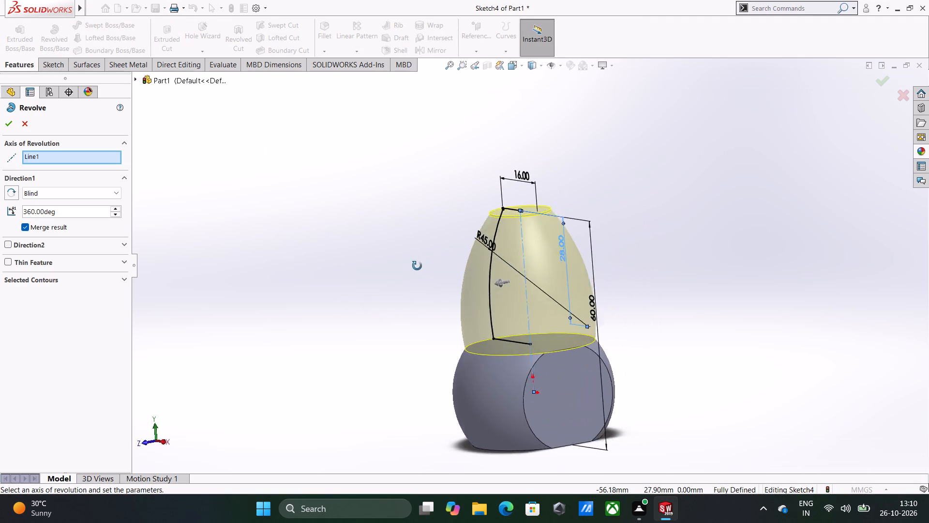
middle_click_drag(417, 266, 478, 256)
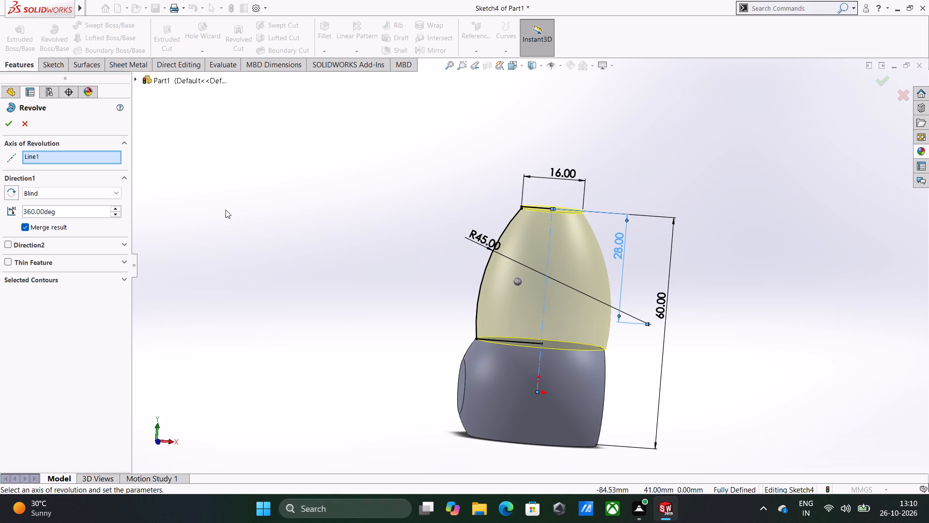
left_click(14, 126)
left_click(286, 216)
Reopen the neck revolve's sketch for editing.
middle_click_drag(478, 281, 474, 279)
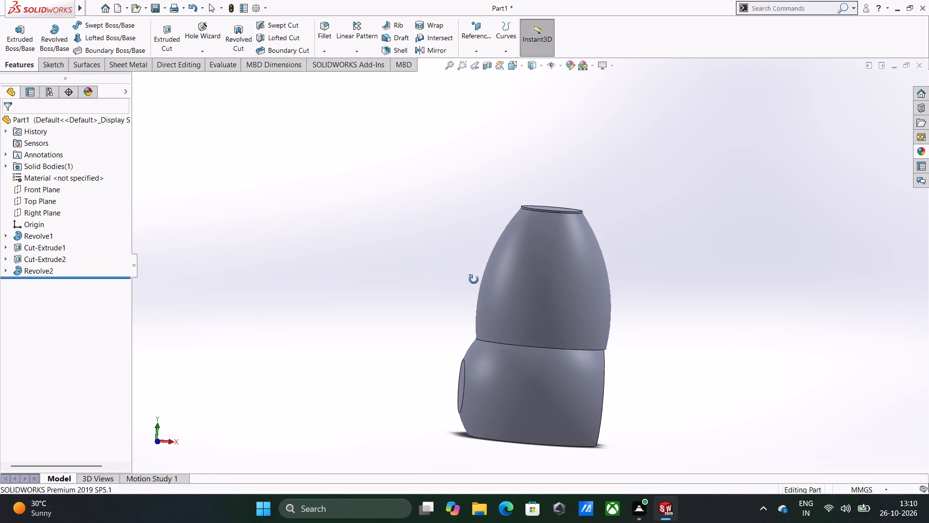
middle_click_drag(474, 279, 467, 300)
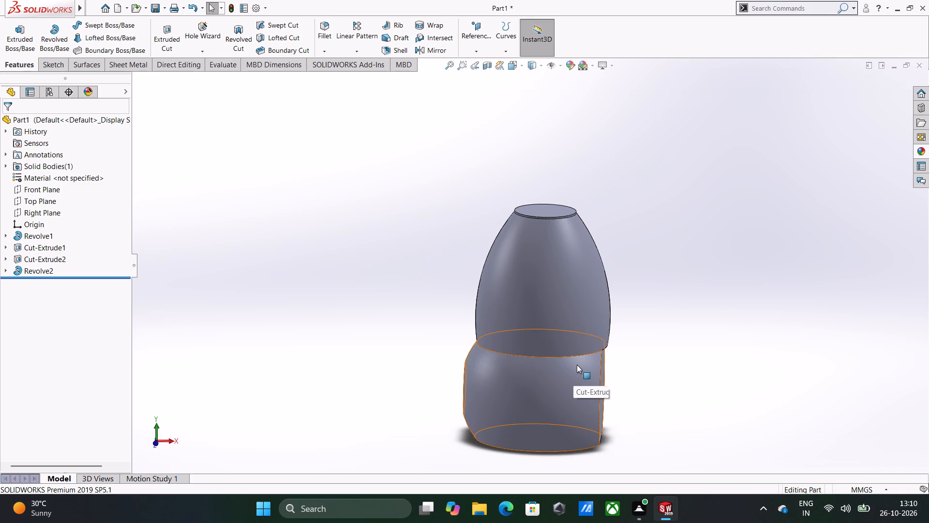
middle_click_drag(577, 365, 634, 347)
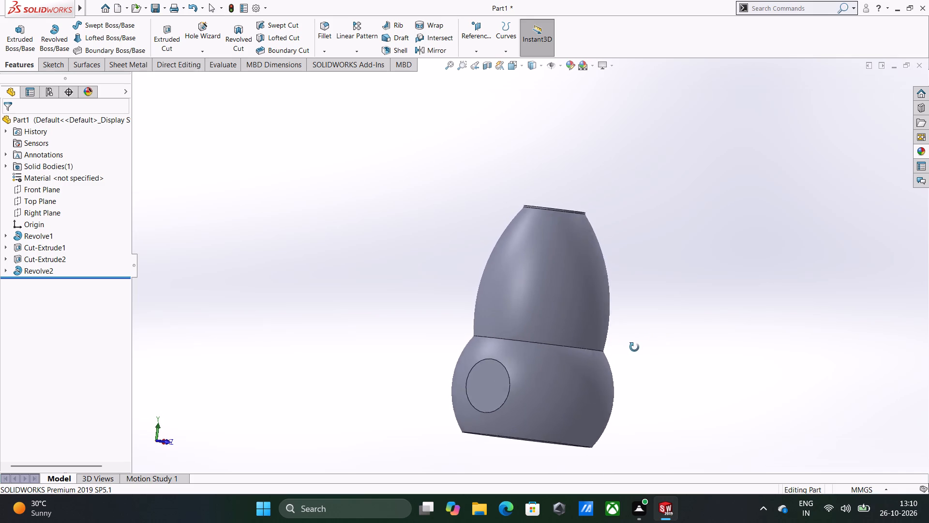
middle_click_drag(634, 347, 575, 335)
middle_click_drag(583, 329, 582, 338)
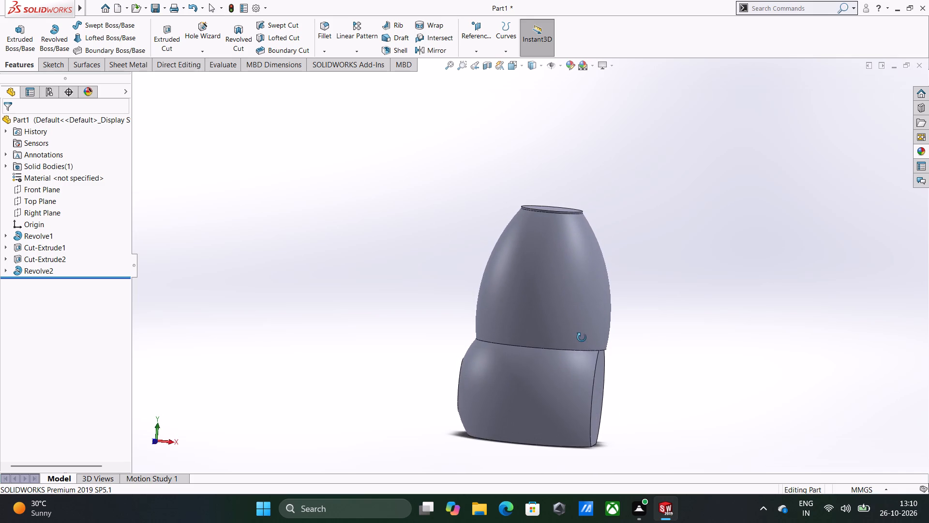
middle_click_drag(582, 338, 582, 339)
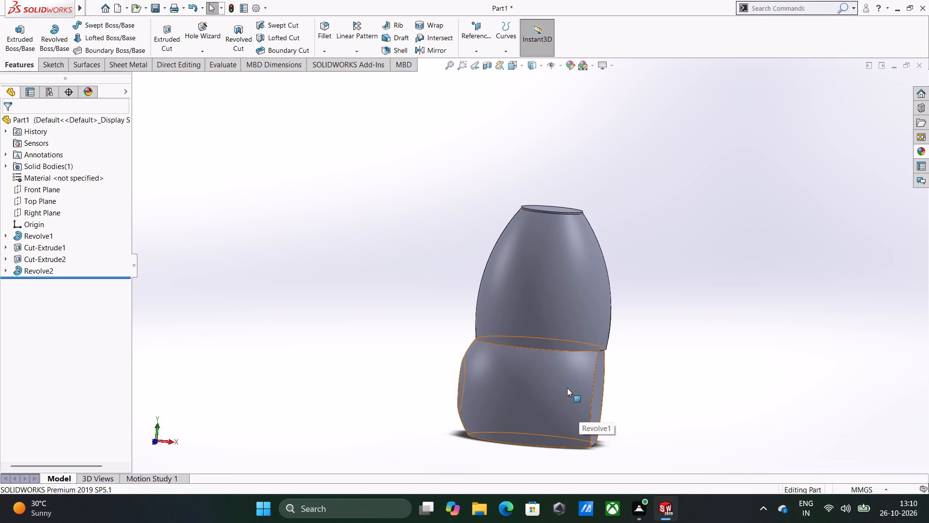
key("ctrl+8")
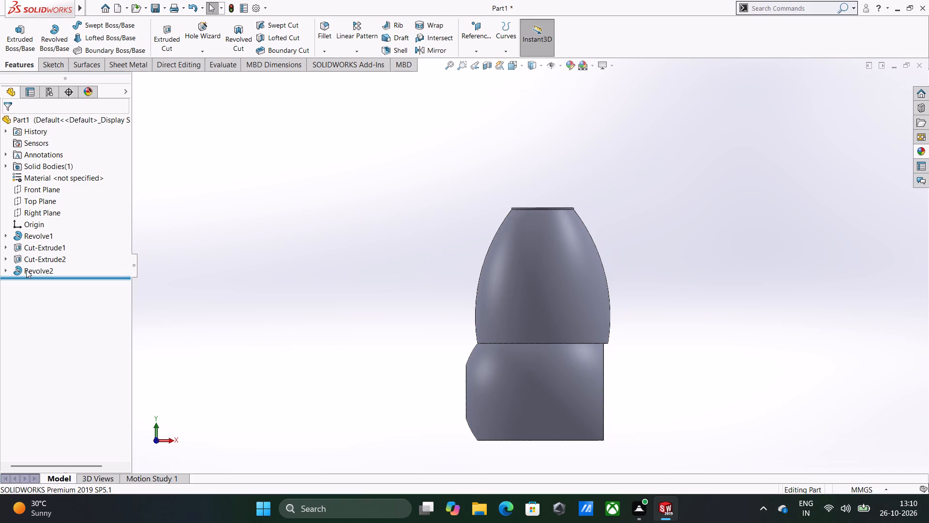
left_click(9, 270)
left_click(46, 286)
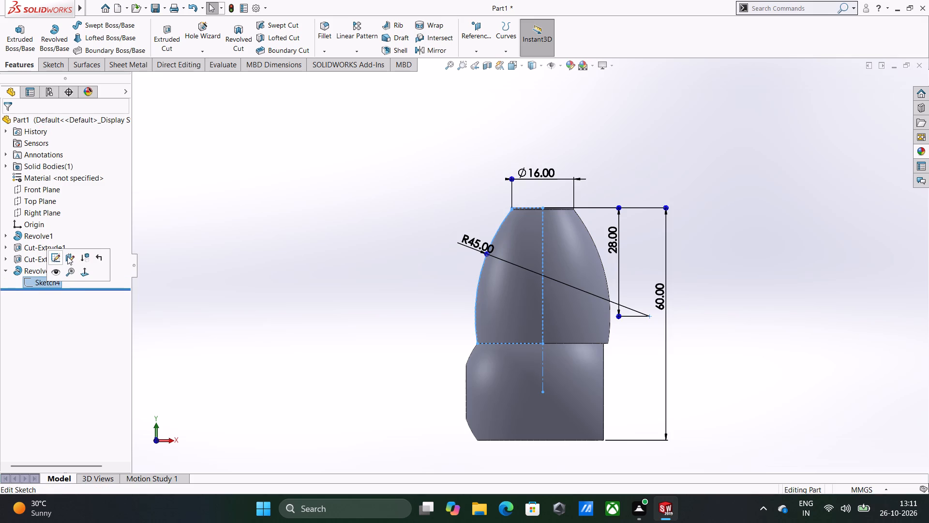
left_click(60, 258)
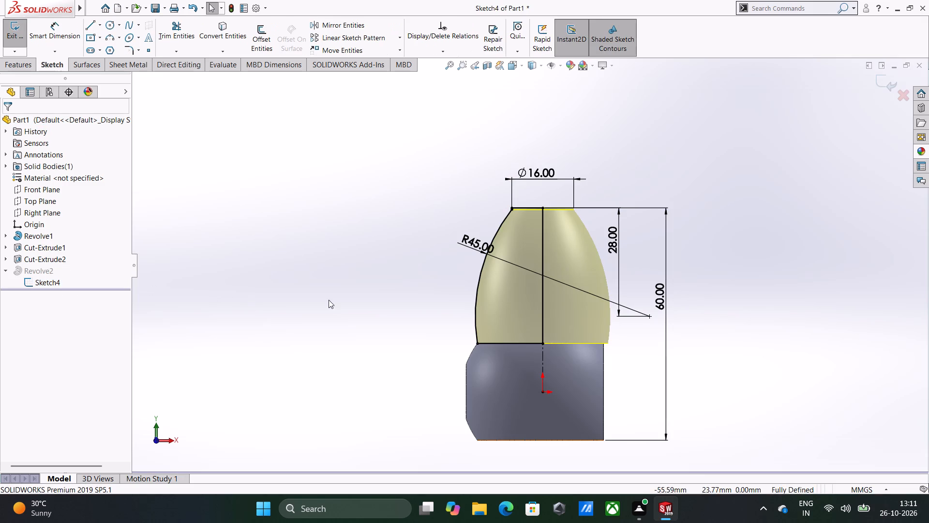
Sketch two small circles of about 1.9 mm radius, centered on the R45 arc just below its upper end.
right_click_drag(389, 268, 384, 232)
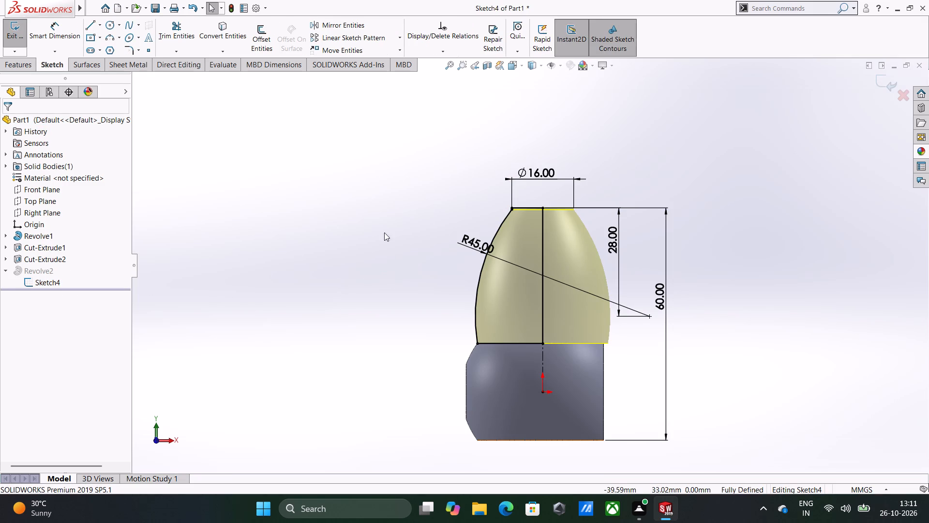
right_click_drag(384, 232, 384, 201)
right_click_drag(370, 215, 443, 208)
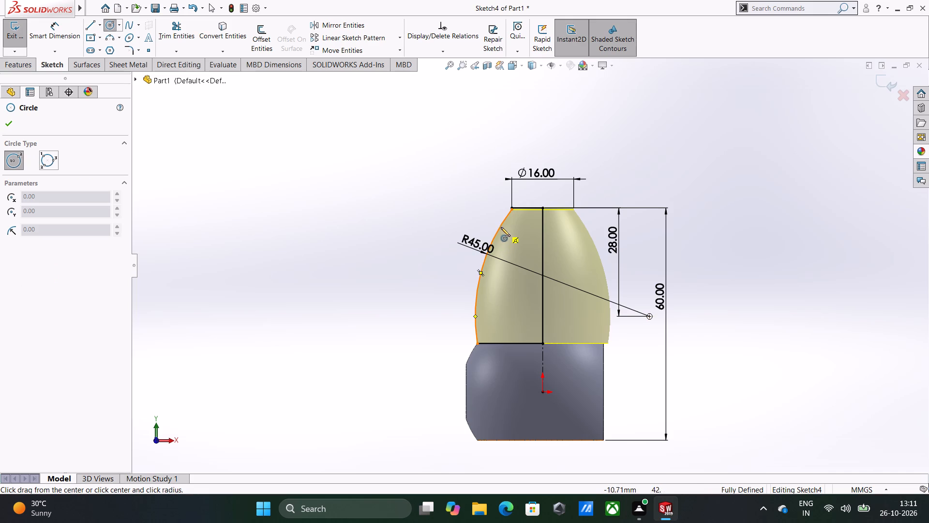
left_click(499, 227)
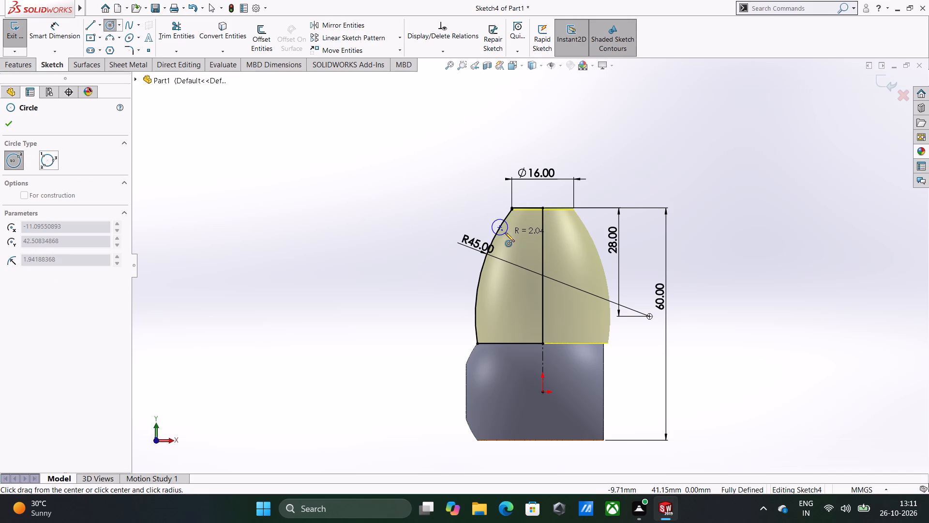
left_click(505, 232)
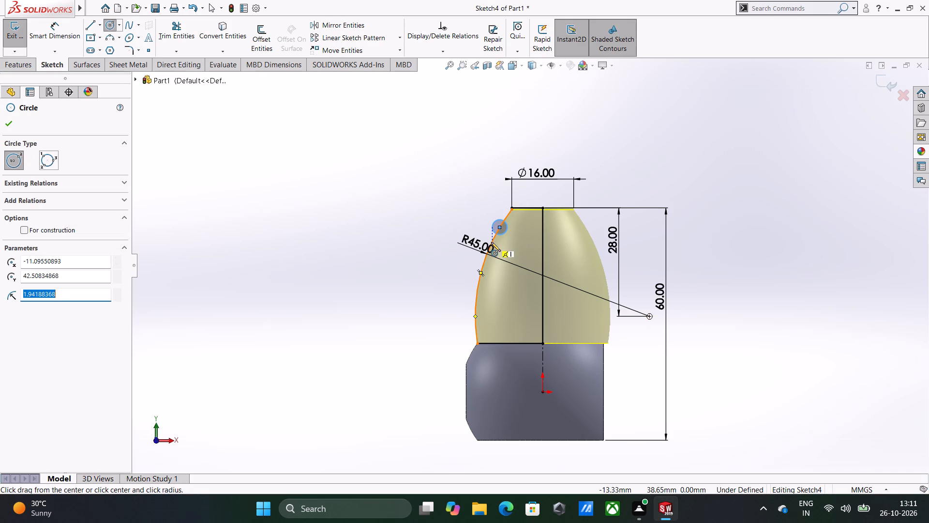
left_click(490, 245)
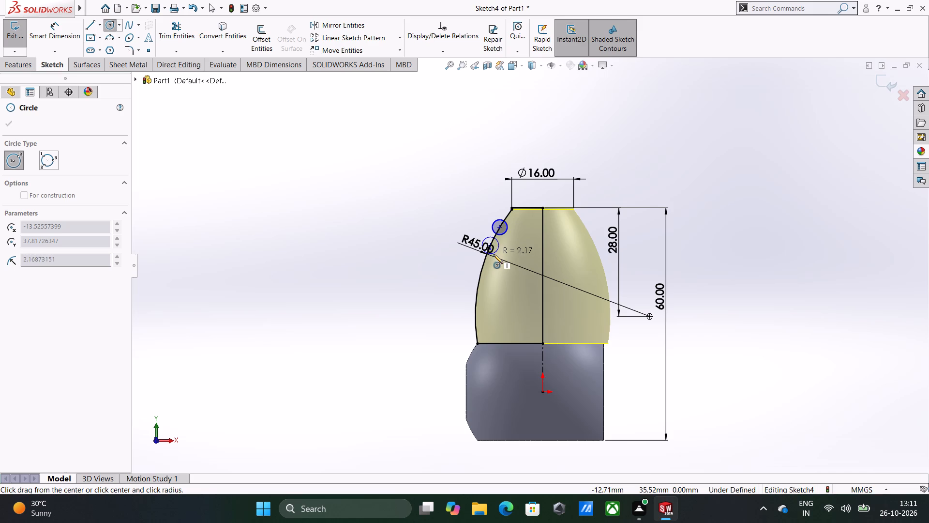
left_click(494, 252)
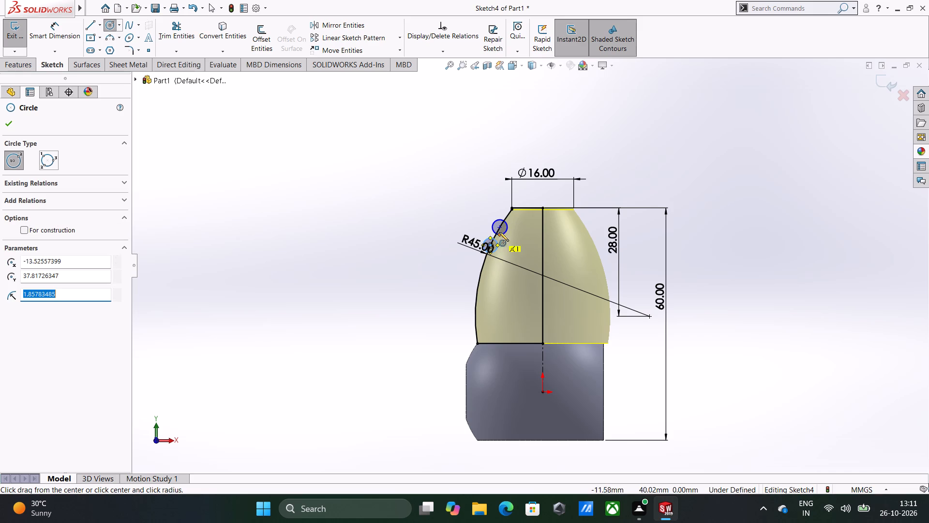
key("Escape")
key("Escape")
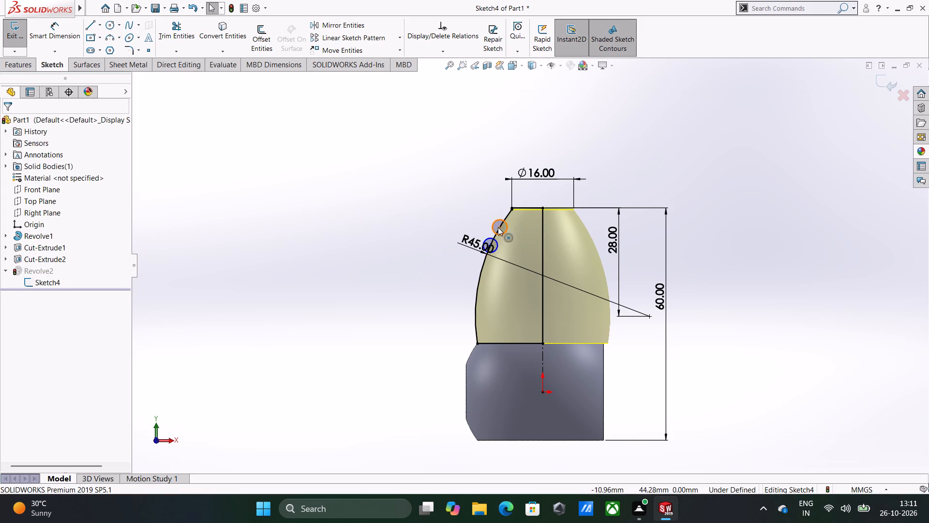
Apply an Equal relation between the two small circles on the side arc.
middle_click_drag(485, 255, 495, 218)
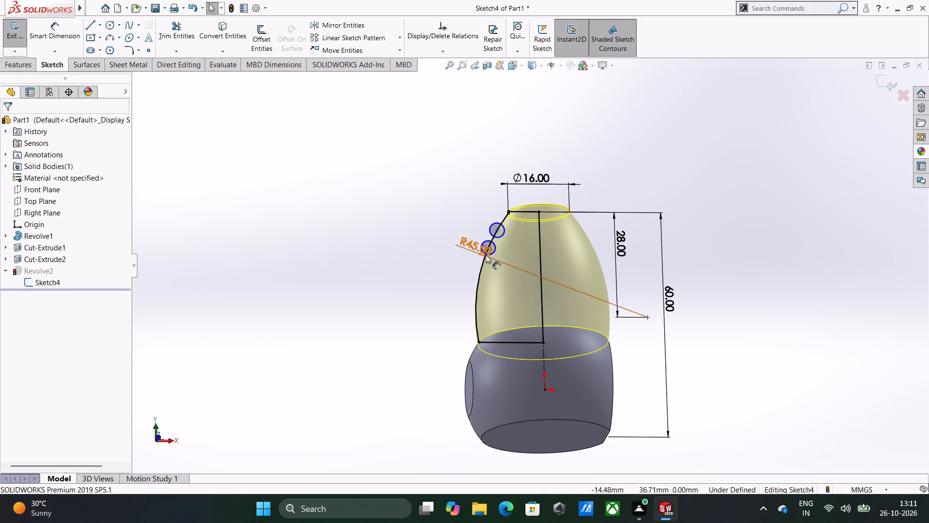
middle_click_drag(489, 274, 493, 235, "shift")
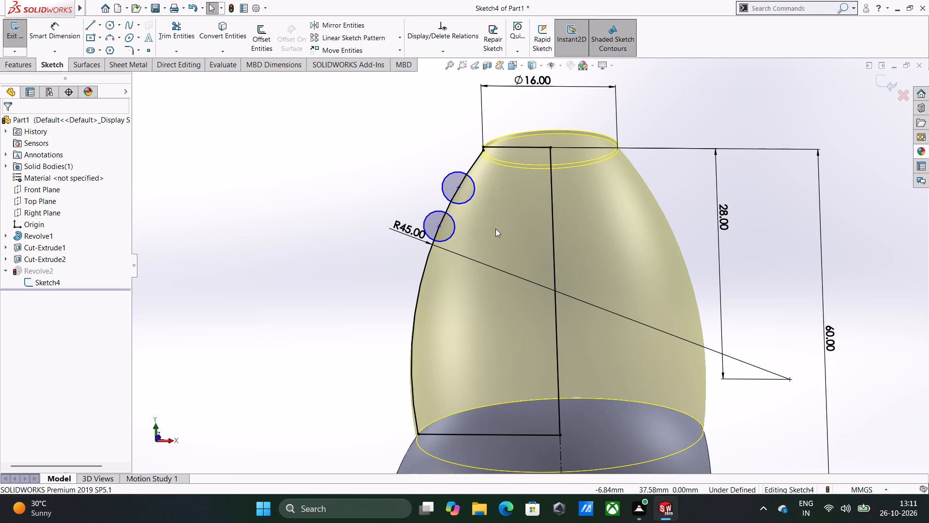
key("ctrl+8")
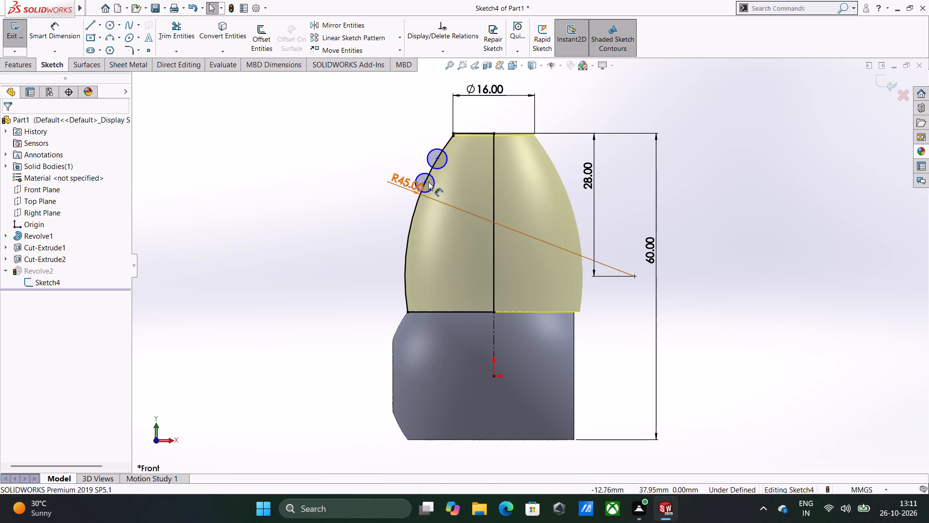
left_click(444, 165, "shift")
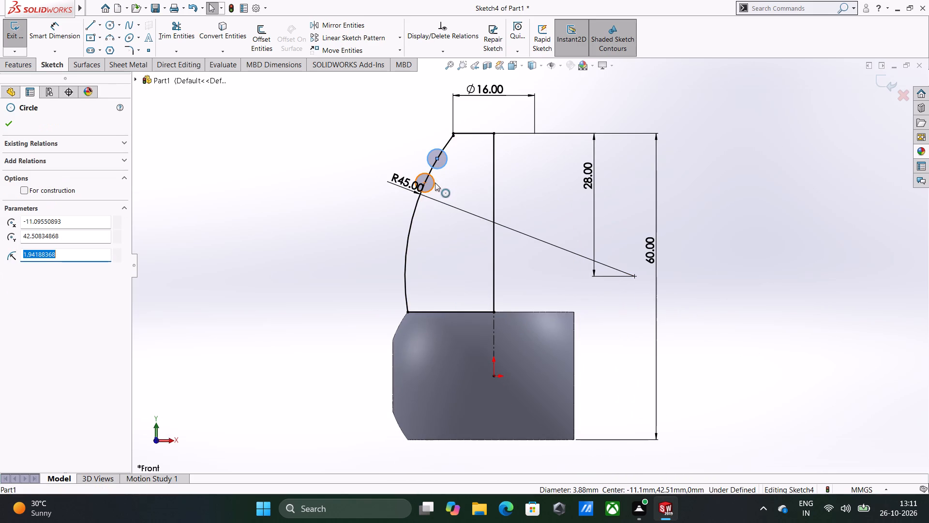
left_click(435, 183, "shift")
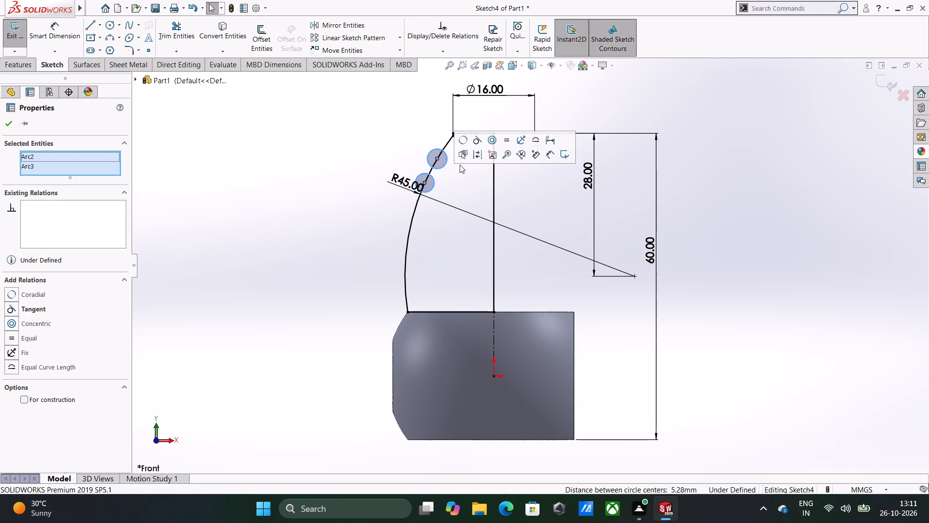
left_click(504, 143)
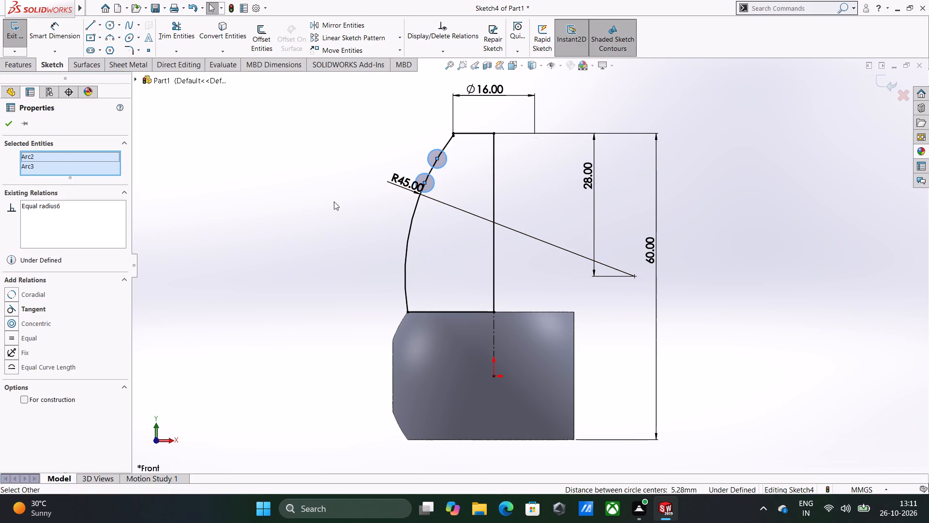
left_click(11, 339)
left_click(10, 130)
left_click(190, 233)
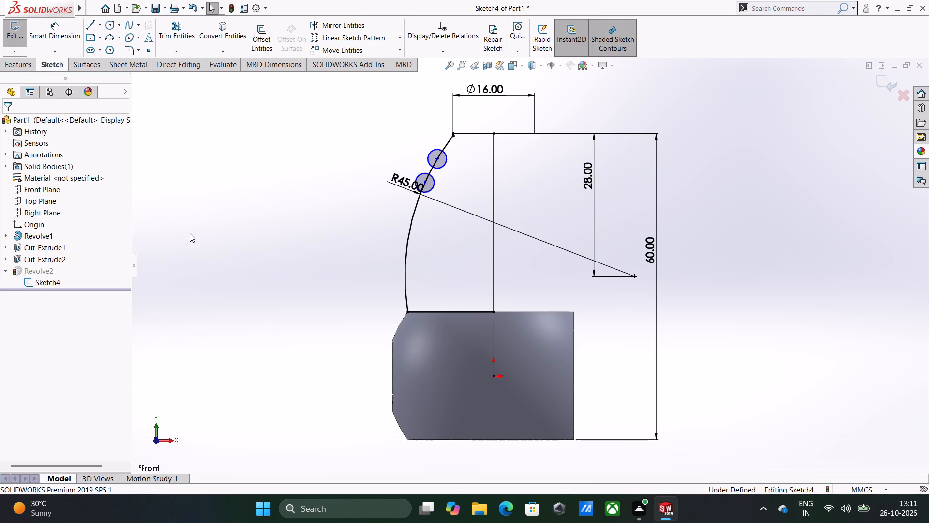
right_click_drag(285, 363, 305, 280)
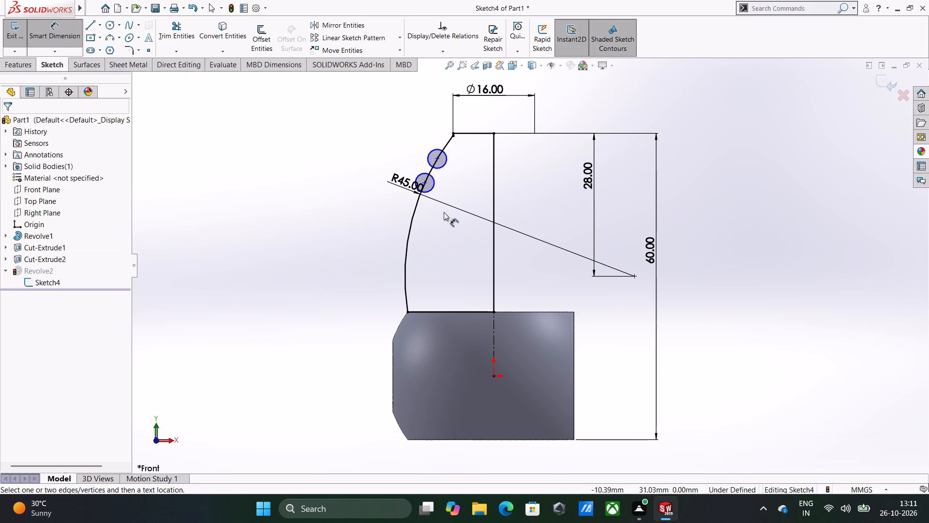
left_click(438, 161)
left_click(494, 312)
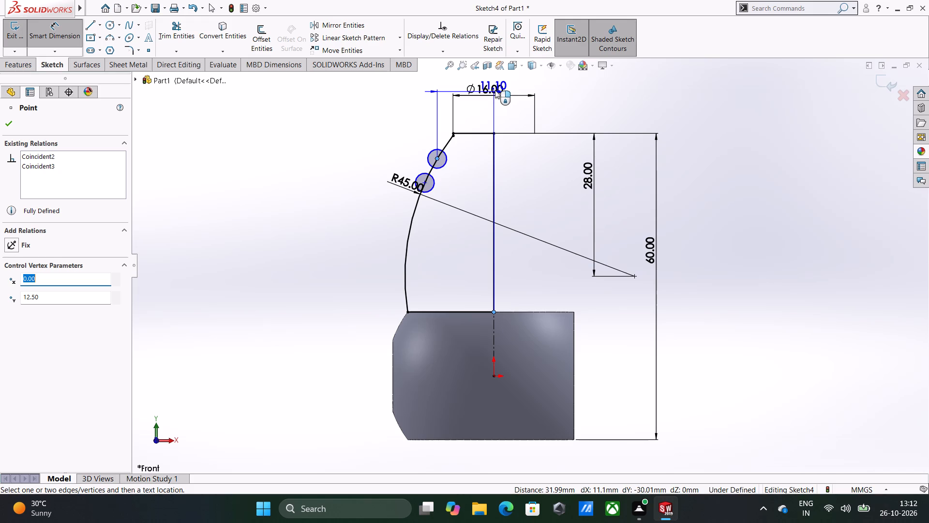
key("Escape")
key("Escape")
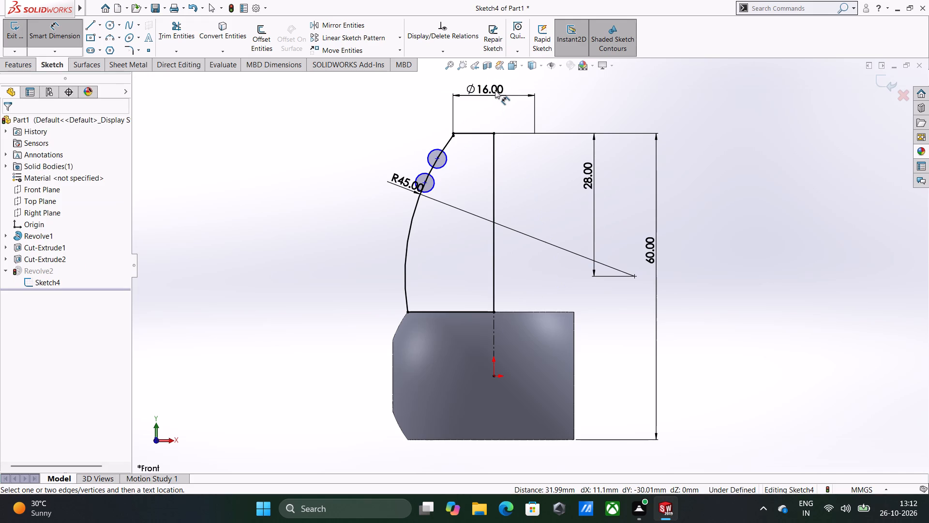
Dimension the upper small circle's center across the vertical centerline with a doubled distance of 19 mm.
left_click(435, 158)
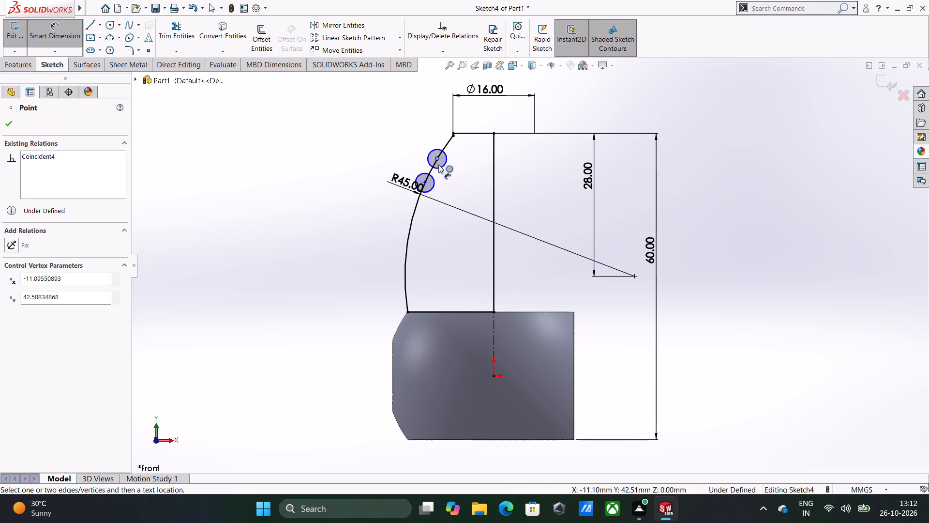
left_click(492, 339)
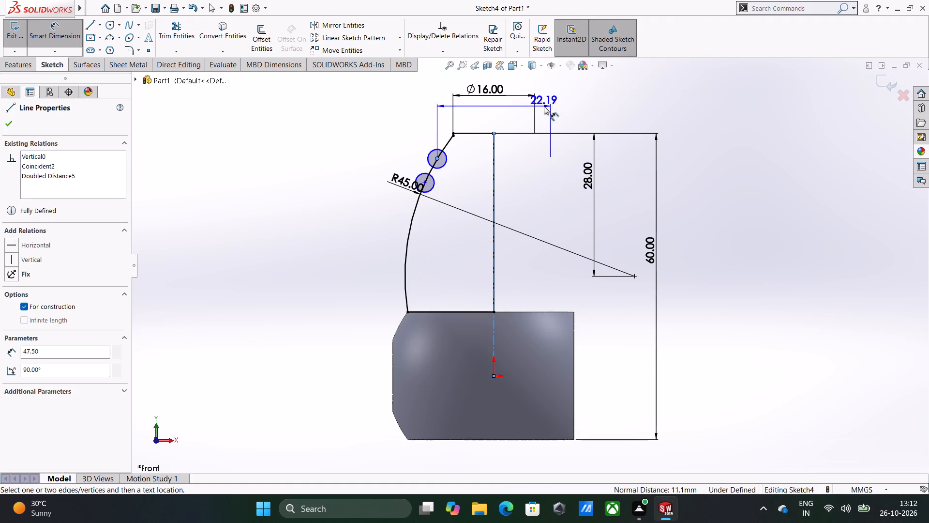
left_click(506, 78)
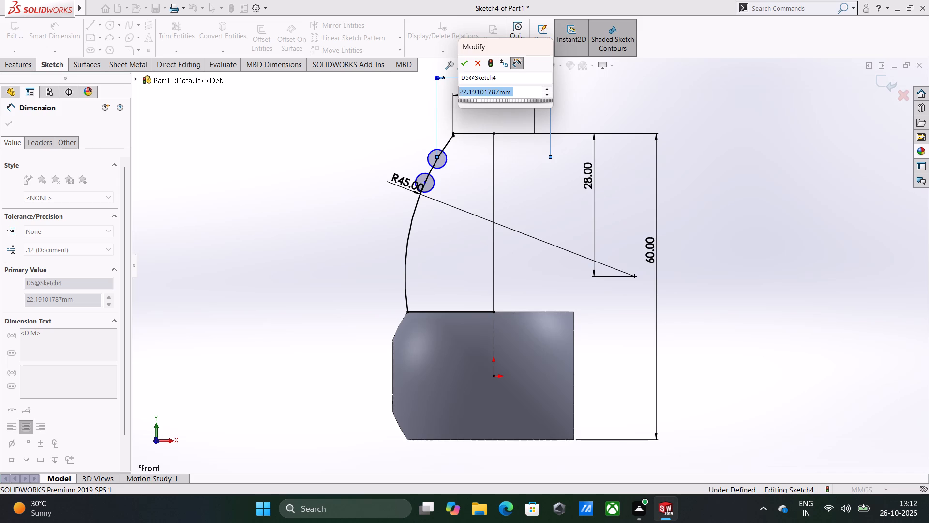
type("19")
key("Return")
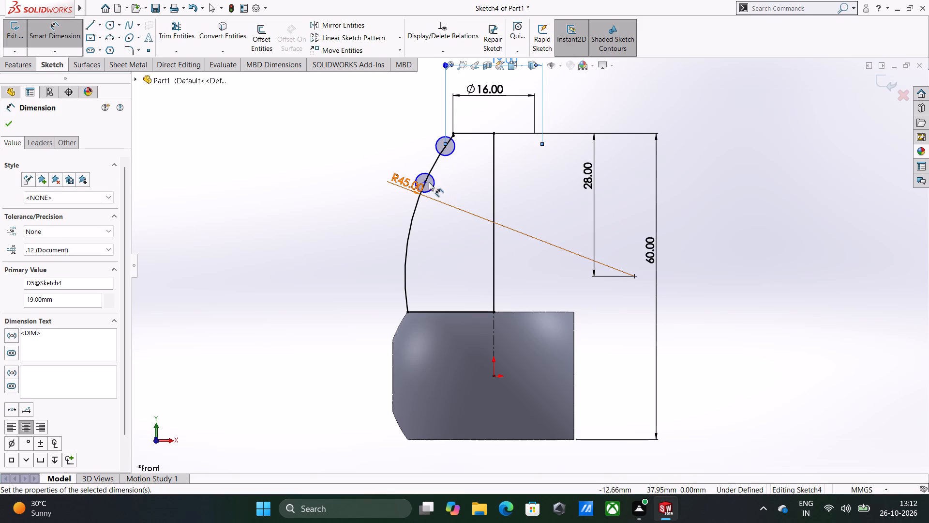
Move the R45 label clear of the lower small circle and dimension that circle's center across the centerline with a doubled distance of 25 mm.
left_click_drag(418, 186, 412, 205)
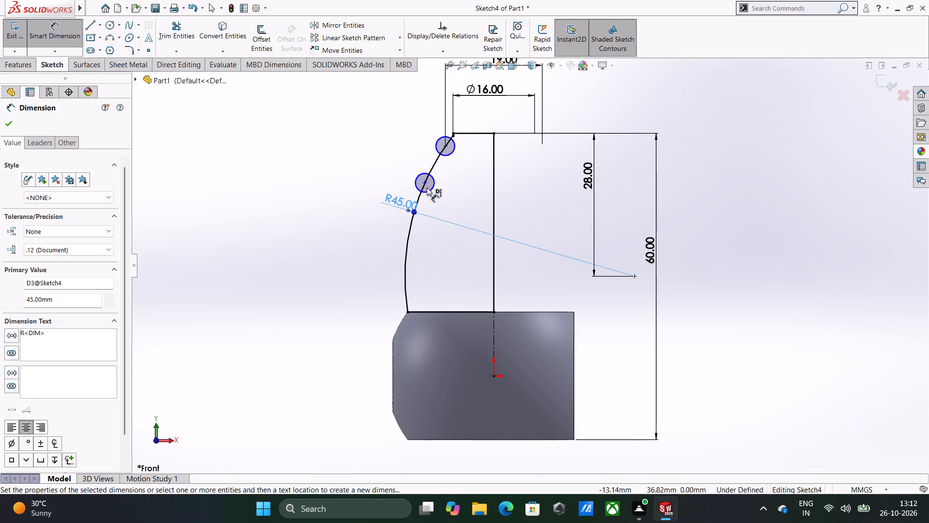
left_click(424, 185)
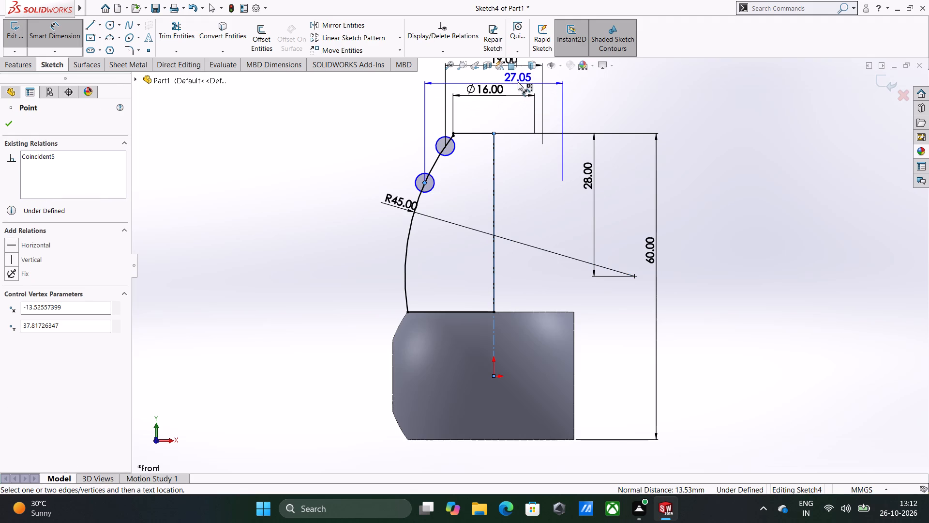
left_click(518, 82)
type("25")
key("Return")
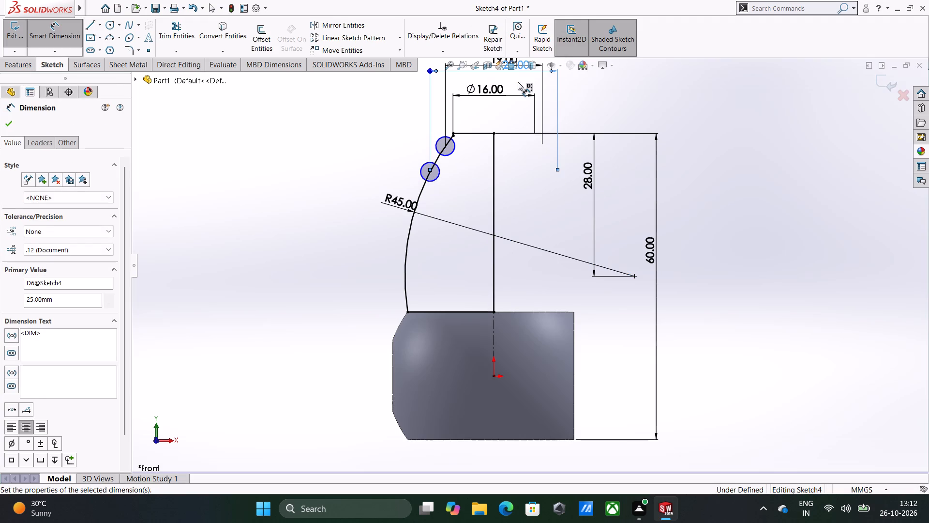
Dimension the lower small circle on the arc with a diameter of 4 mm.
left_click(433, 183)
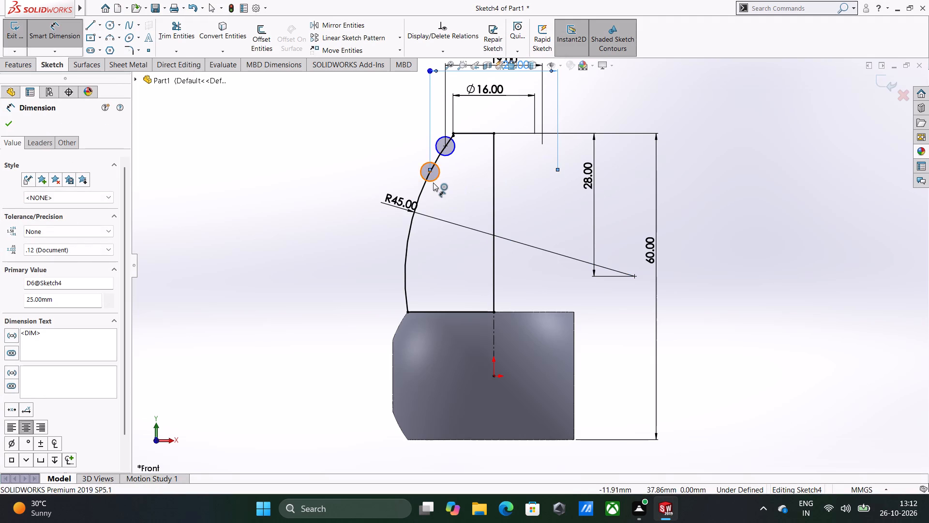
left_click(402, 177)
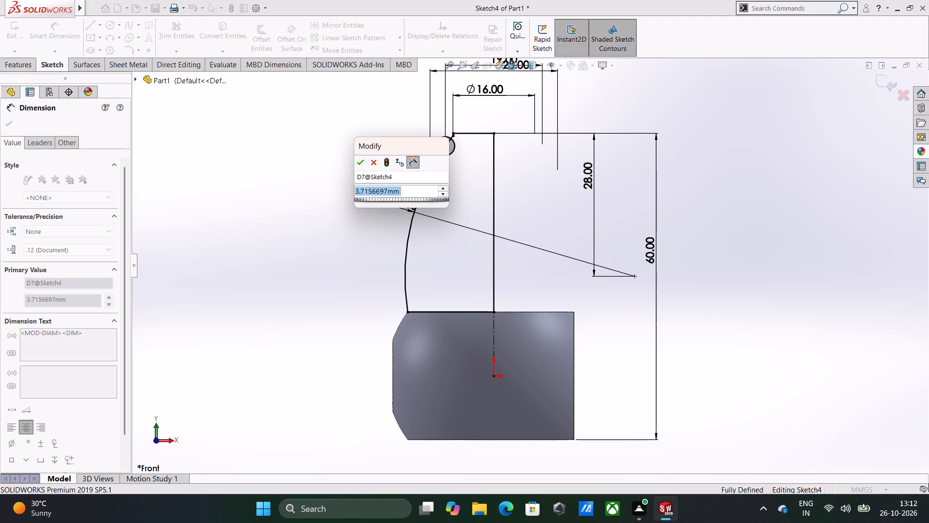
key("2")
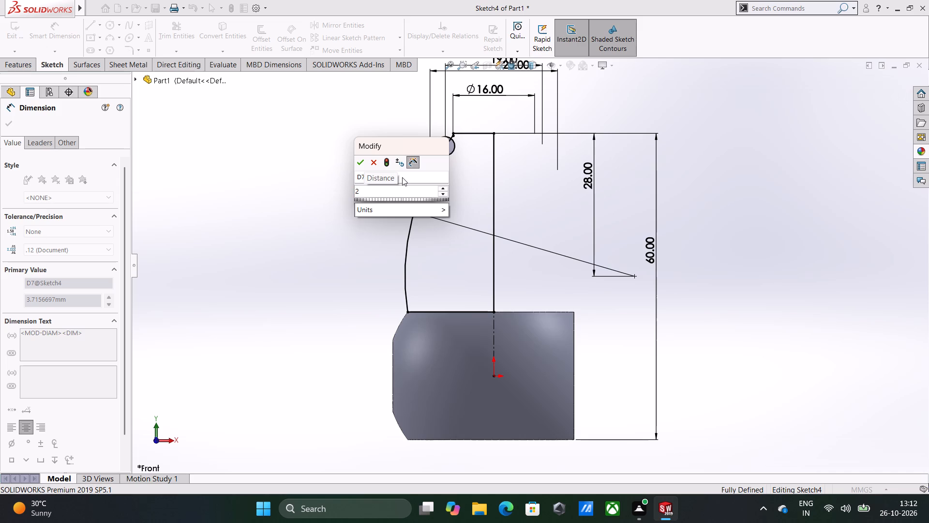
key("BackSpace")
key("4")
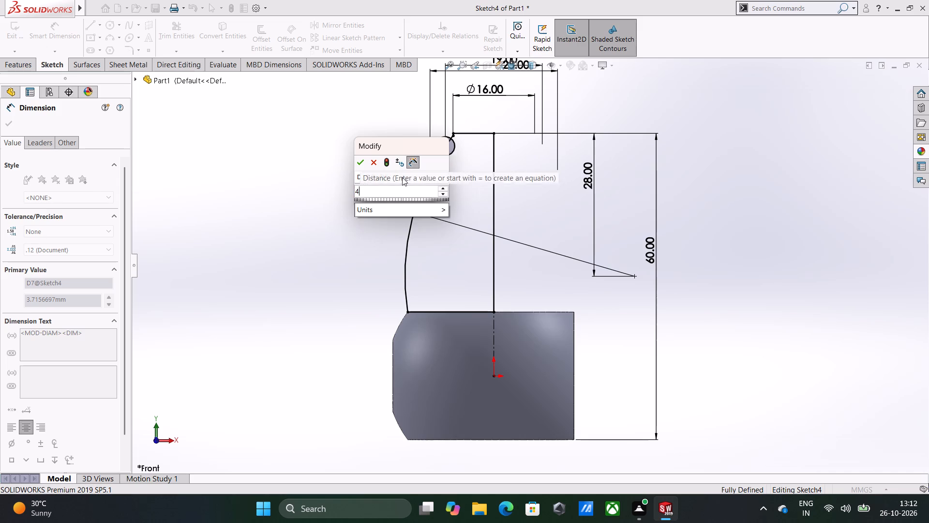
key("Return")
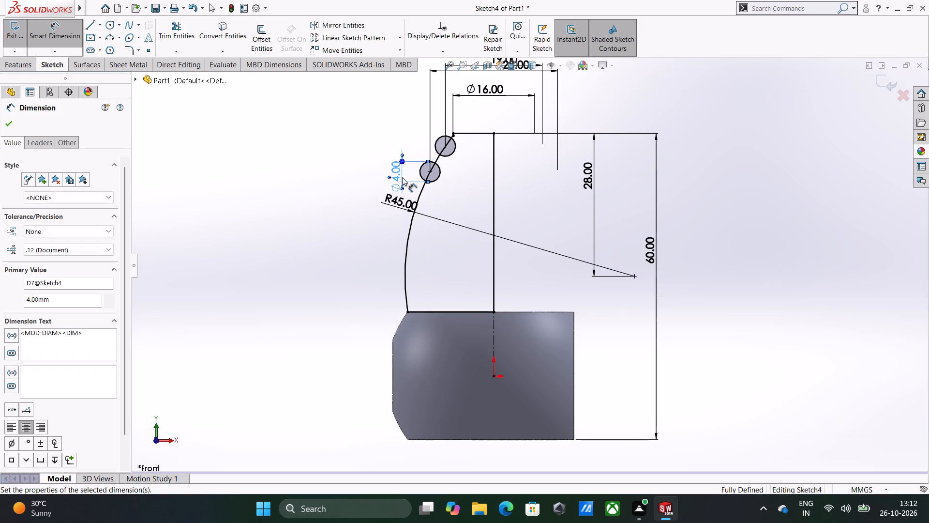
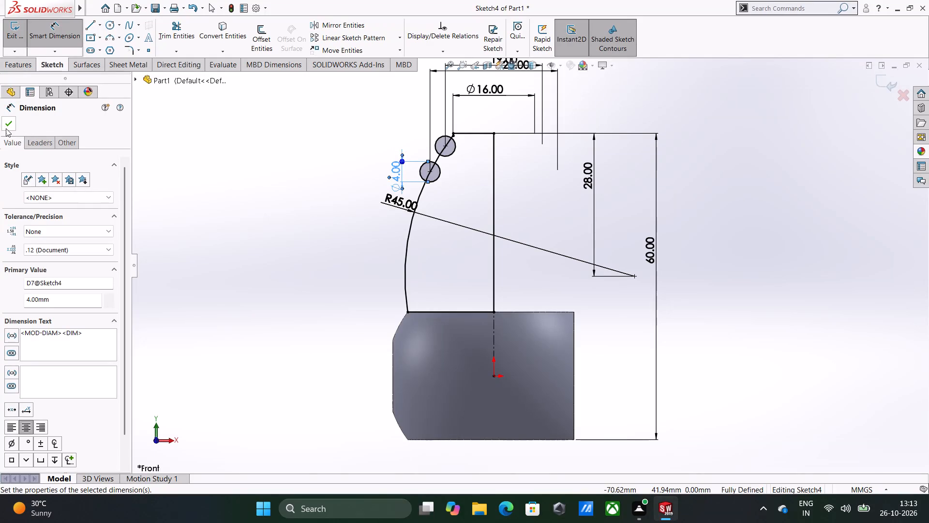
Accept the circle diameter, exit the neck sketch and rebuild the revolve anyway.
left_click(6, 128)
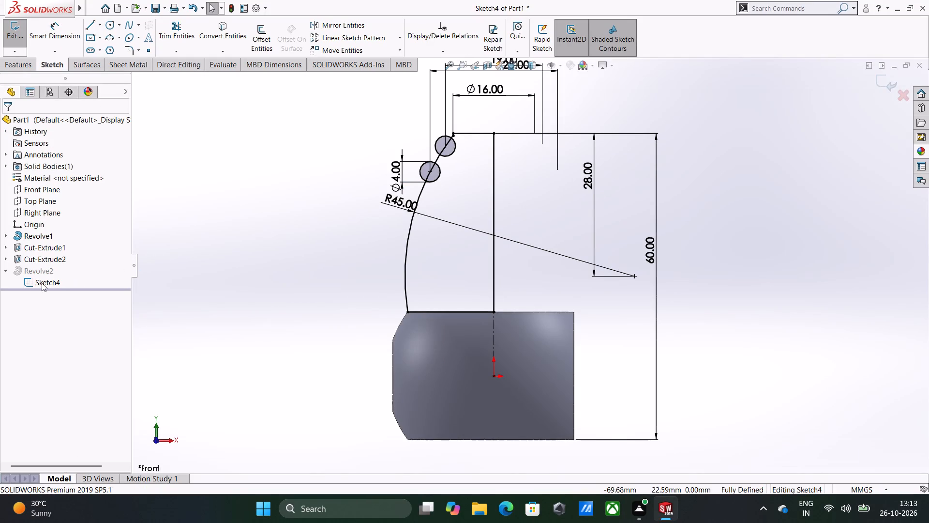
left_click(15, 33)
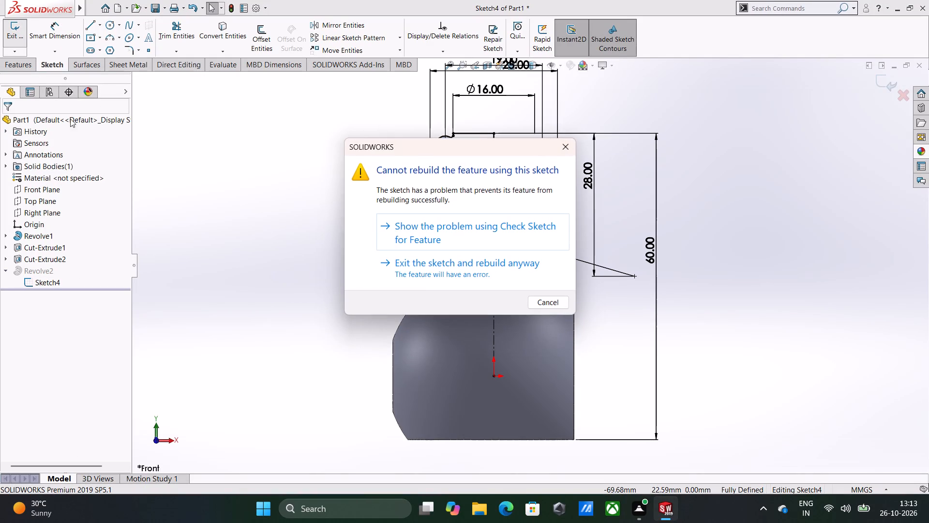
left_click(433, 269)
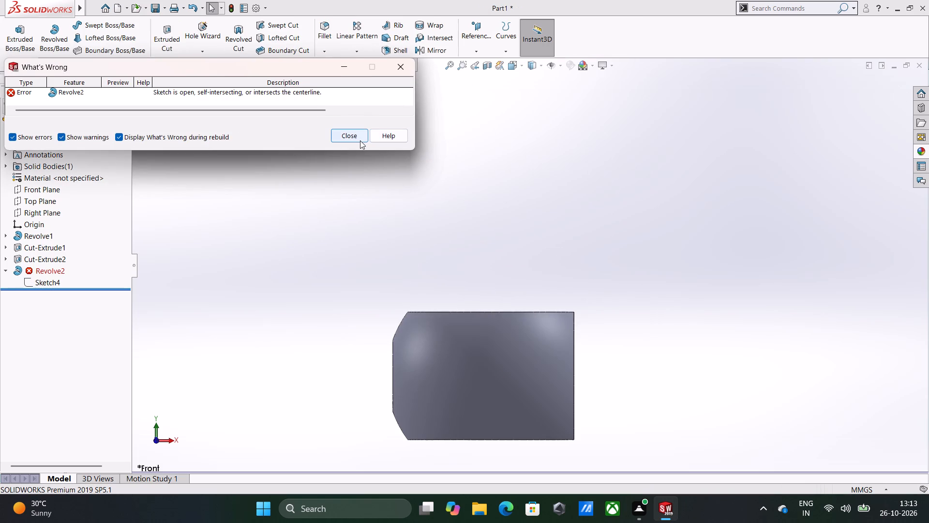
left_click(345, 138)
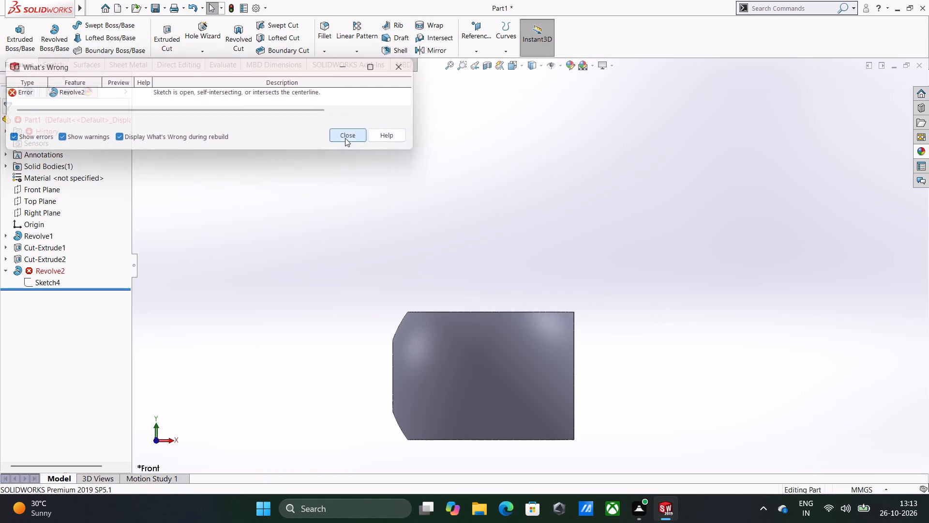
Edit the neck revolve to use the region between the arc and axis, excluding both small circles, as its 360° contour.
left_click(25, 269)
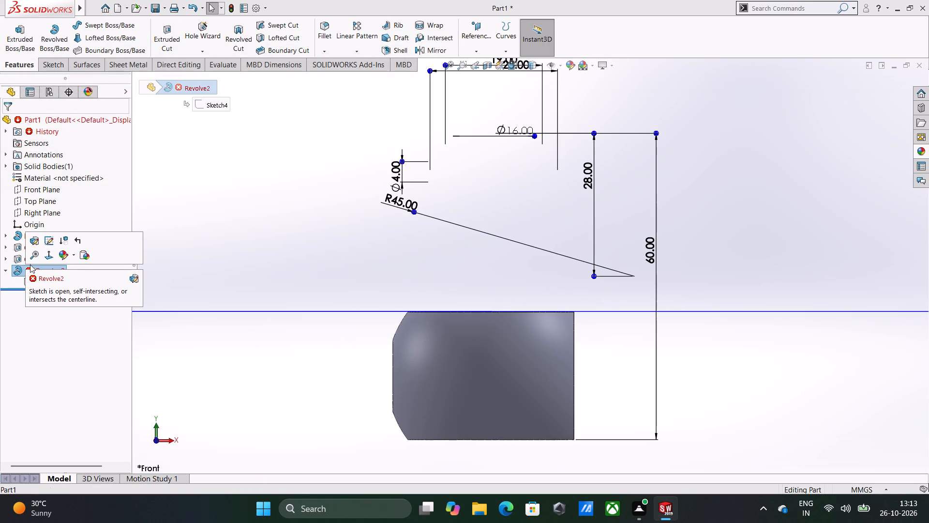
left_click(39, 240)
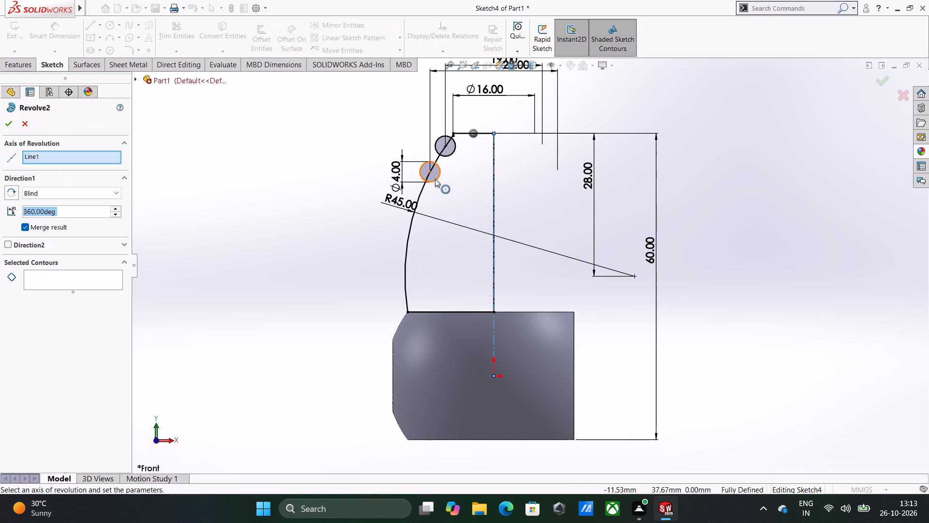
left_click(447, 202)
left_click(90, 276)
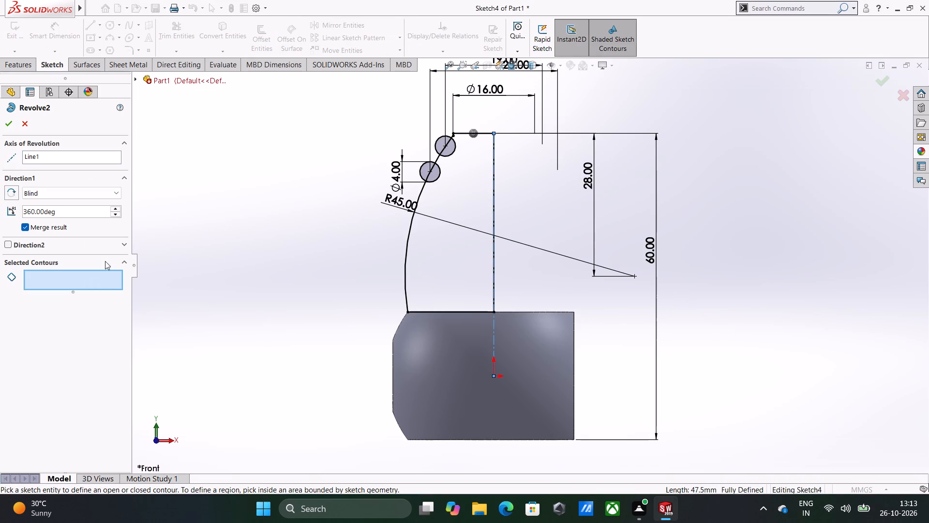
left_click(454, 178)
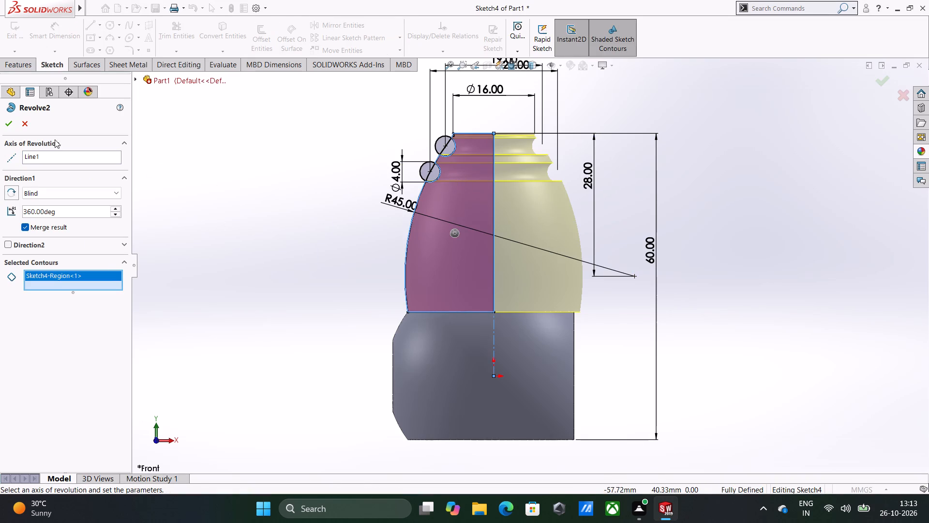
left_click(6, 123)
left_click(307, 231)
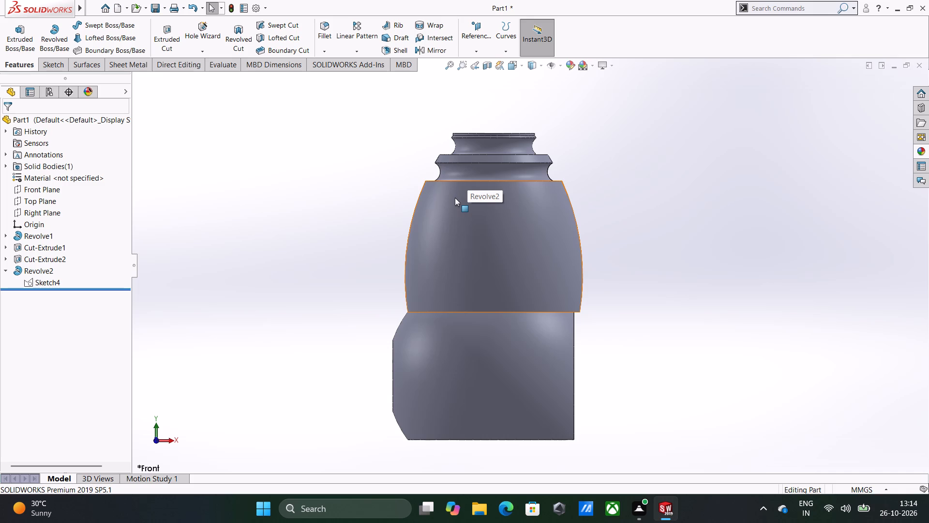
Remove the thin sloped face just below the neck's top rim using Delete Face with the Delete and Patch option.
left_click(191, 65)
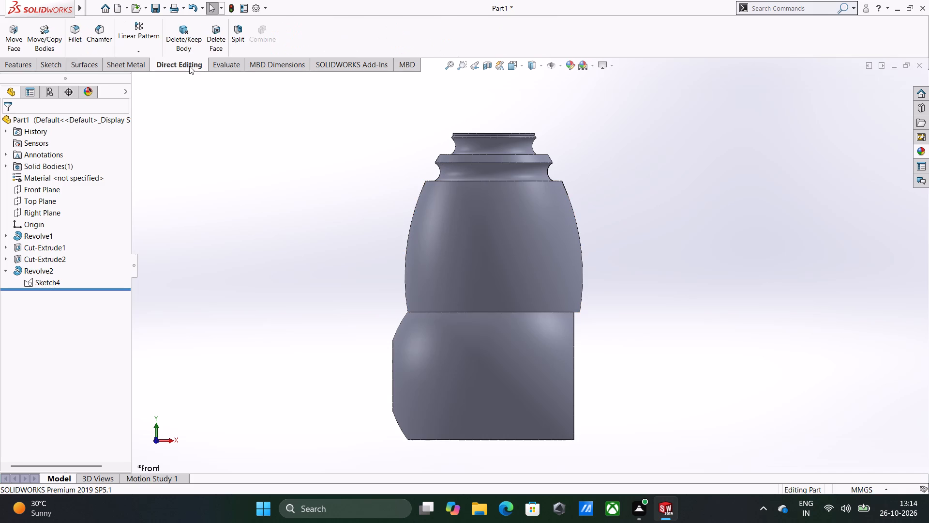
left_click(216, 39)
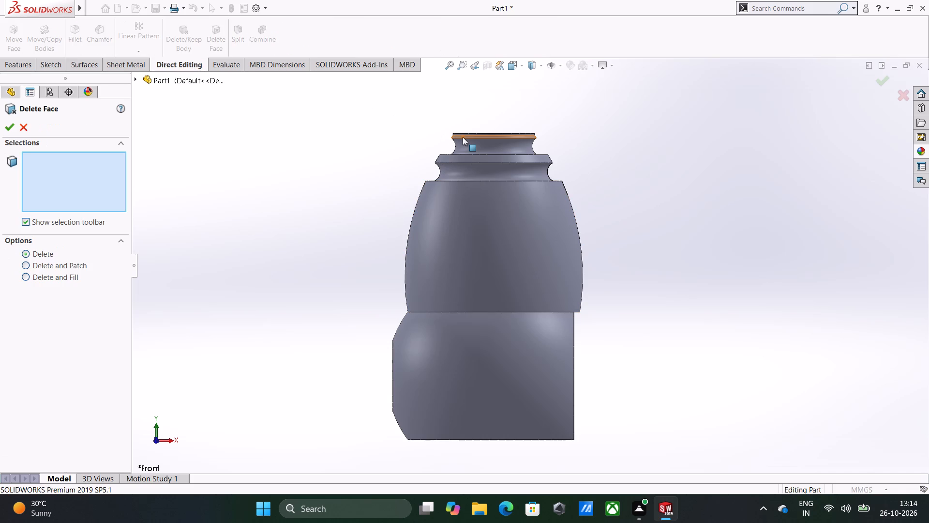
left_click(463, 137)
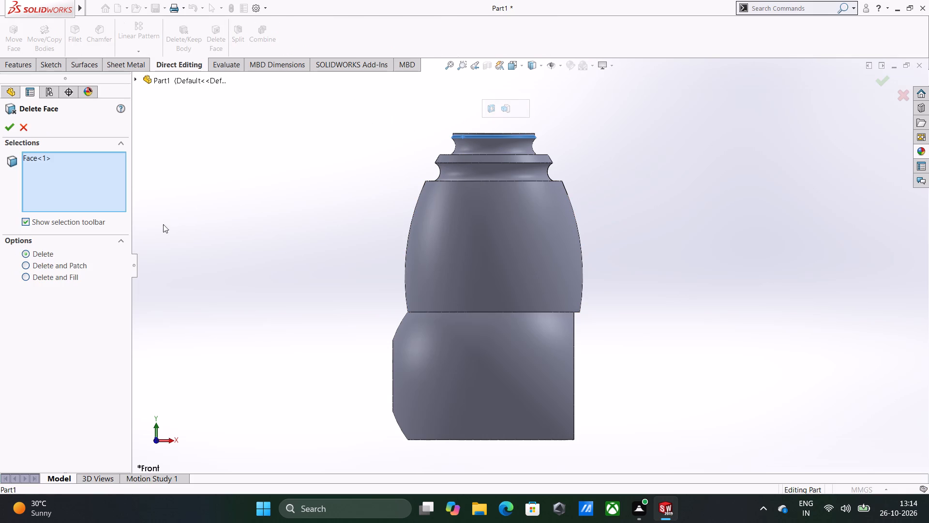
left_click(26, 268)
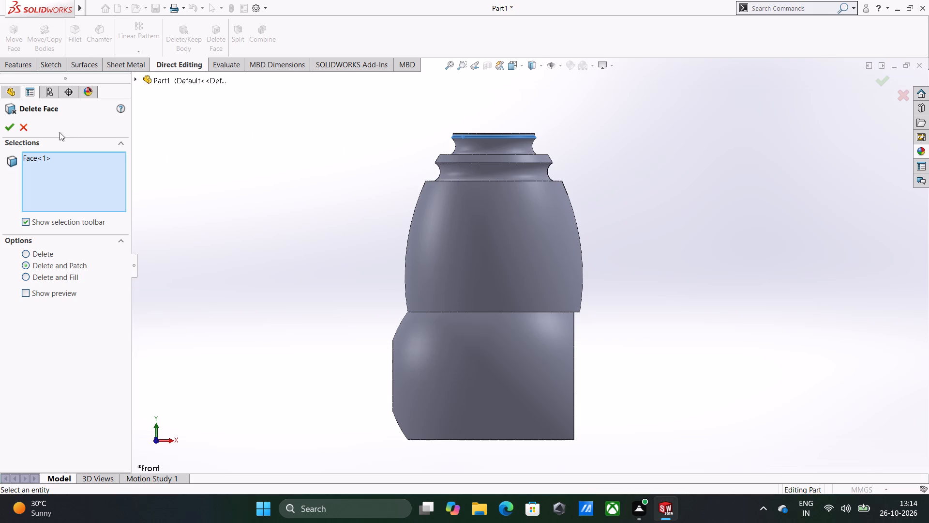
left_click(9, 126)
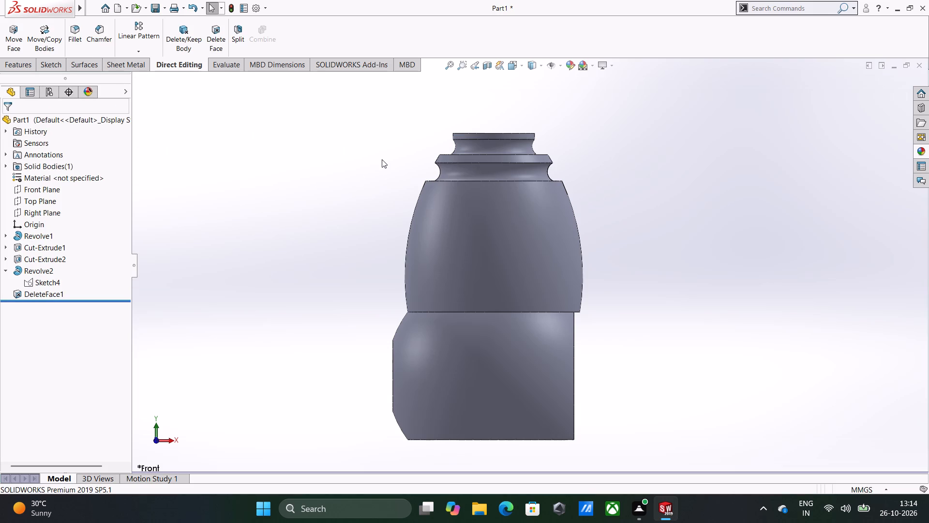
left_click(382, 159)
Examine the patched top rim, the neck grooves and the flat-sided base from several angles.
middle_click_drag(525, 138, 531, 118, "ctrl")
middle_click_drag(527, 113, 527, 104, "shift")
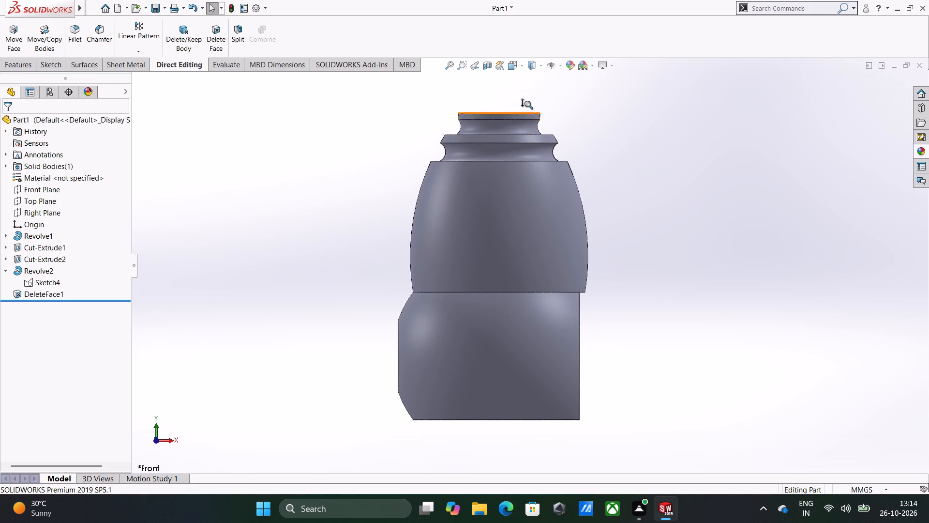
middle_click_drag(527, 104, 527, 88, "shift")
middle_click_drag(527, 127, 531, 134)
middle_click_drag(531, 147, 544, 268, "ctrl")
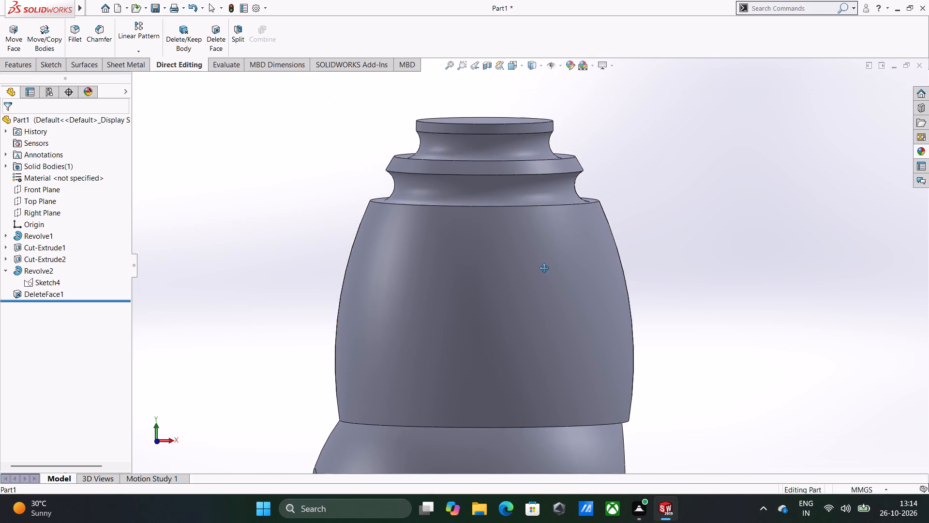
middle_click_drag(544, 268, 544, 269, "ctrl")
middle_click_drag(438, 127, 437, 85, "shift")
middle_click_drag(448, 134, 512, 341, "ctrl")
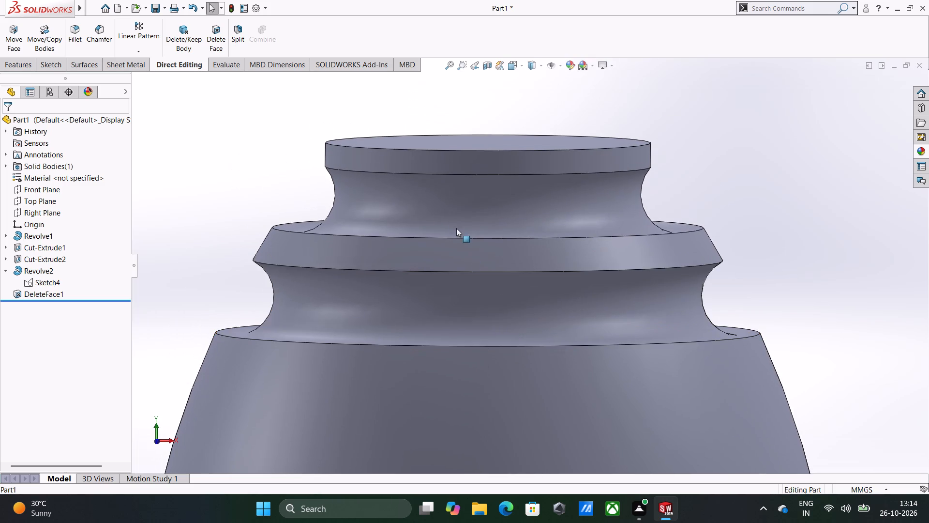
middle_click_drag(455, 222, 463, 310, "shift")
middle_click_drag(463, 317, 445, 252, "ctrl")
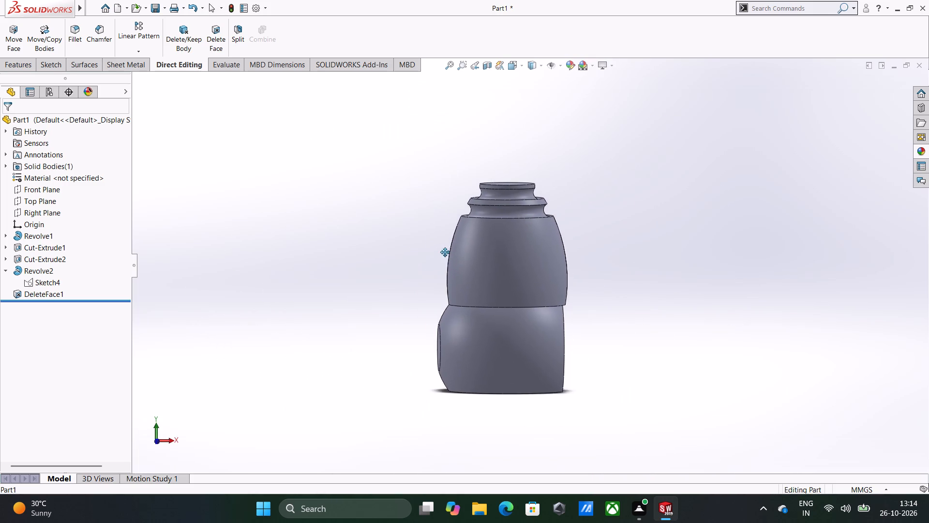
middle_click_drag(445, 252, 425, 237, "ctrl")
middle_click_drag(440, 226, 422, 222)
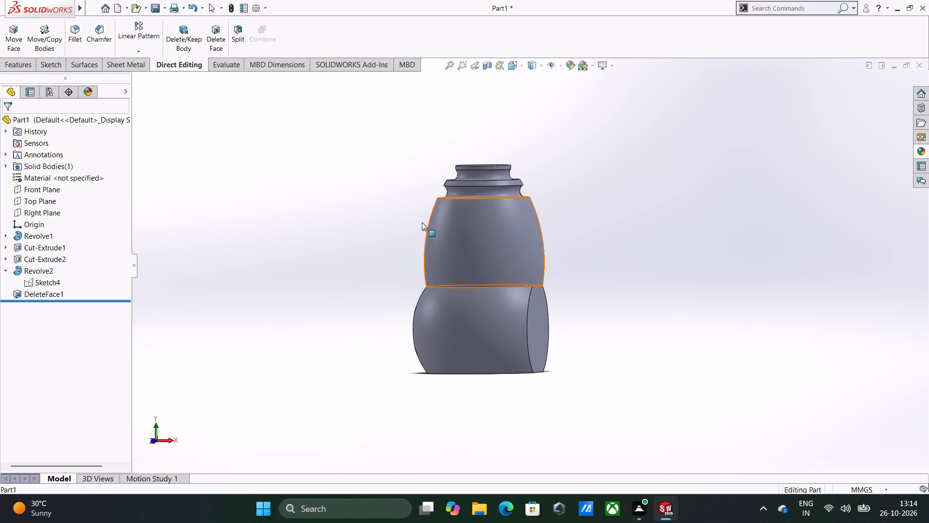
key("ctrl+8")
left_click(635, 210)
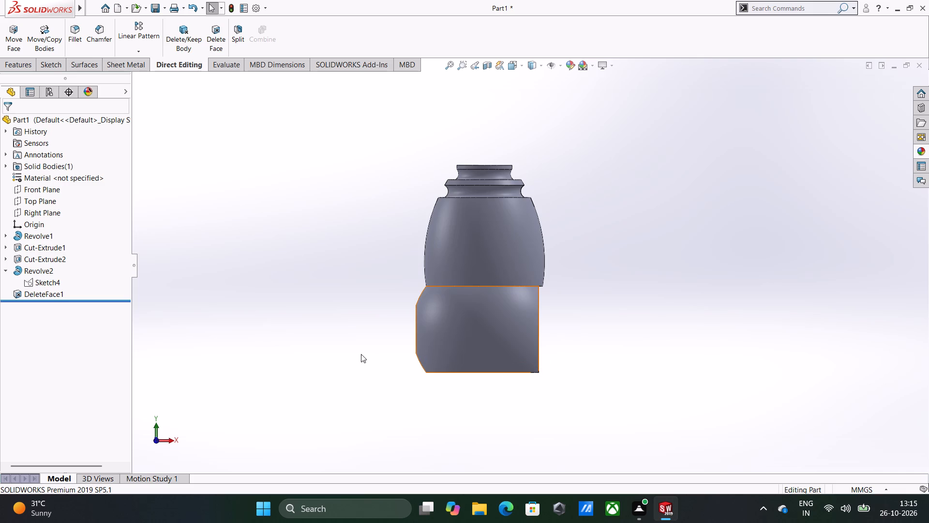
Open a new sketch on the Front Plane, viewed face-on.
left_click(39, 186)
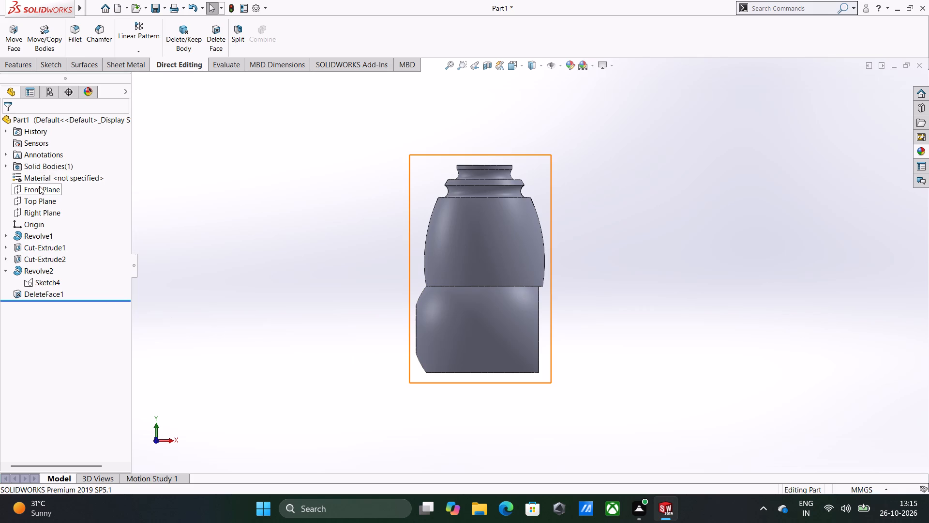
left_click(45, 176)
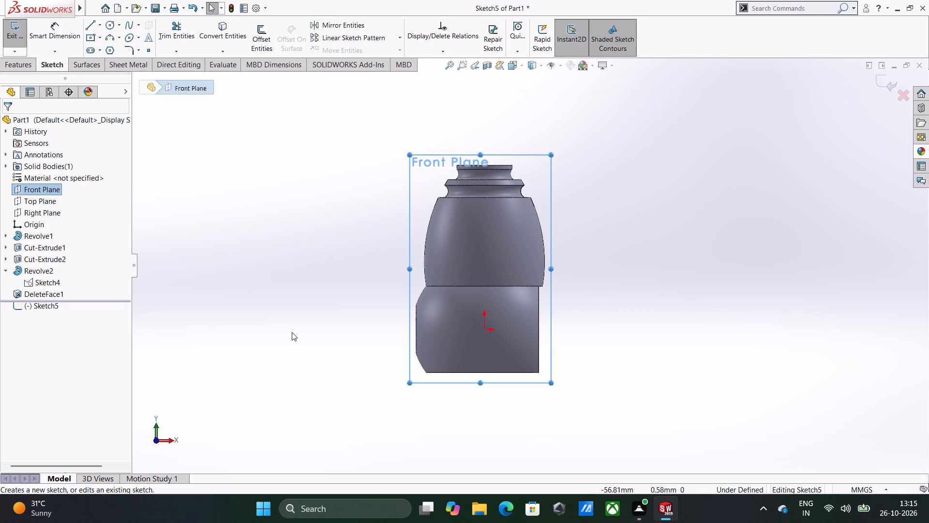
key("ctrl+8")
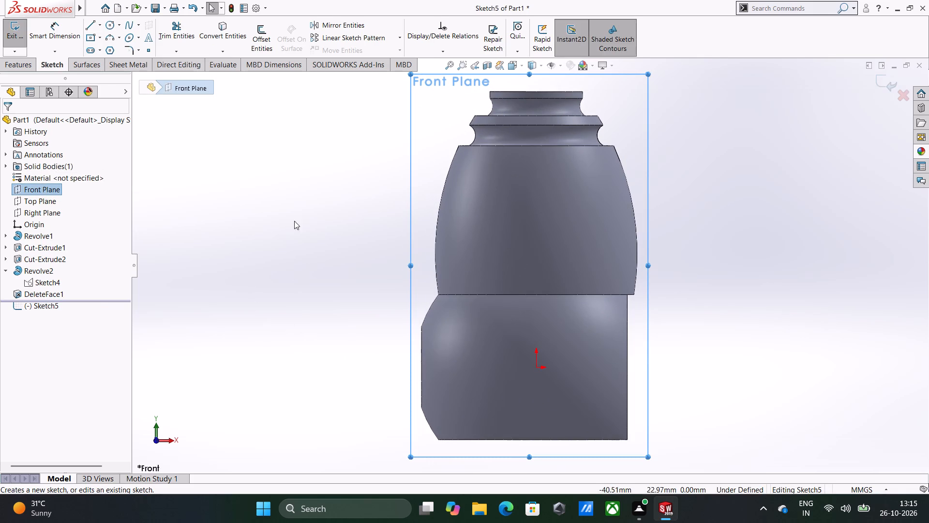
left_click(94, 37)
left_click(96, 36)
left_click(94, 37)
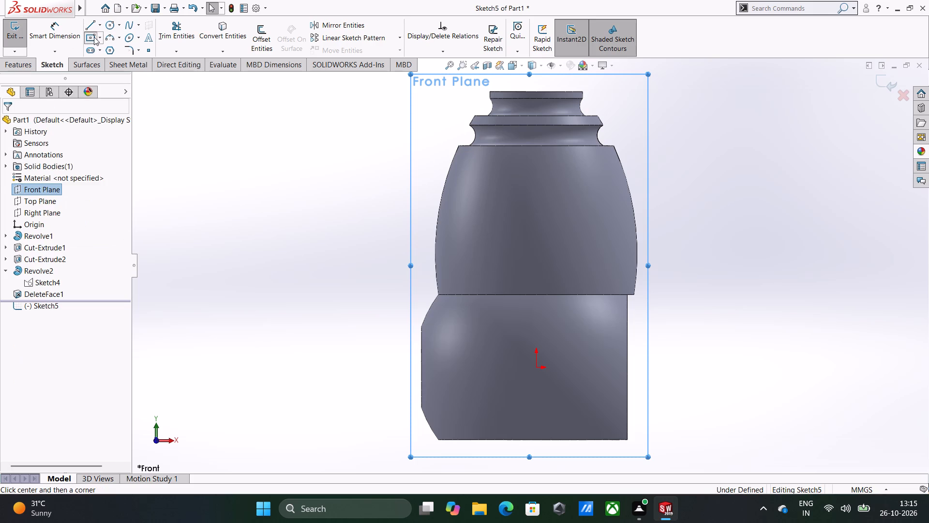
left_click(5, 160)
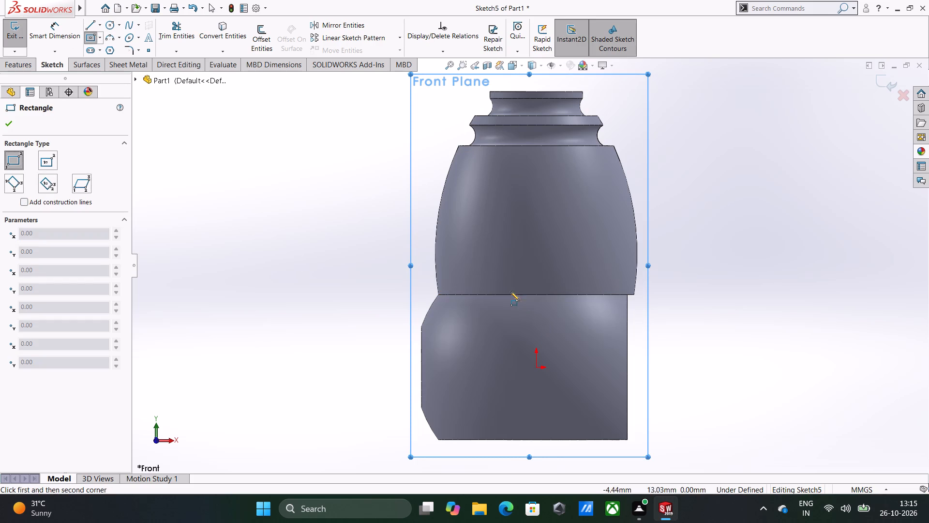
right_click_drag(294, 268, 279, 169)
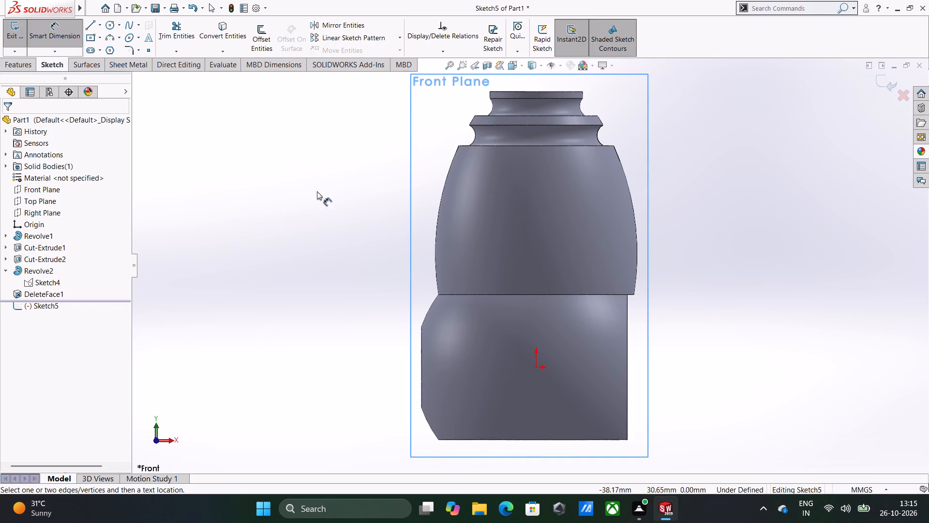
Sketch a vertical construction line from the origin up past the top of the neck.
right_click_drag(280, 228, 188, 218)
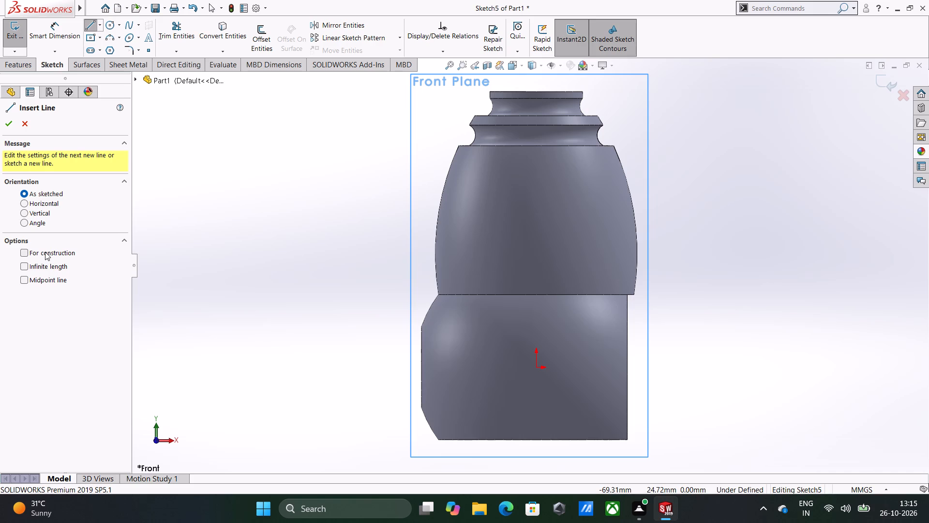
left_click(30, 252)
left_click(536, 367)
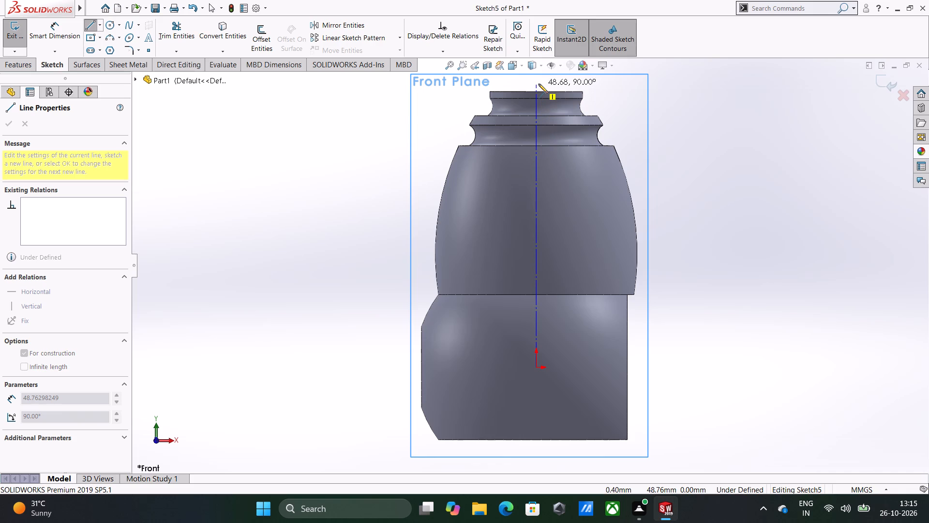
middle_click_drag(541, 96, 534, 202, "ctrl")
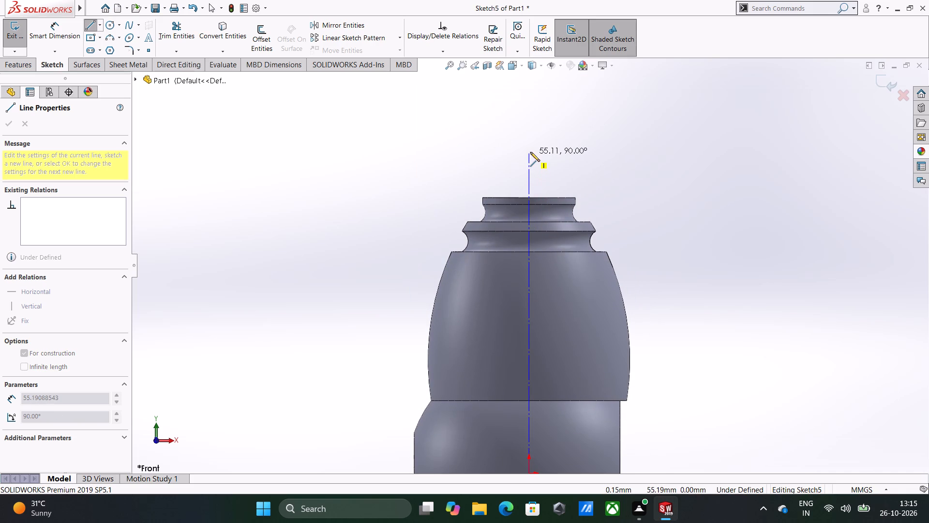
left_click(532, 132)
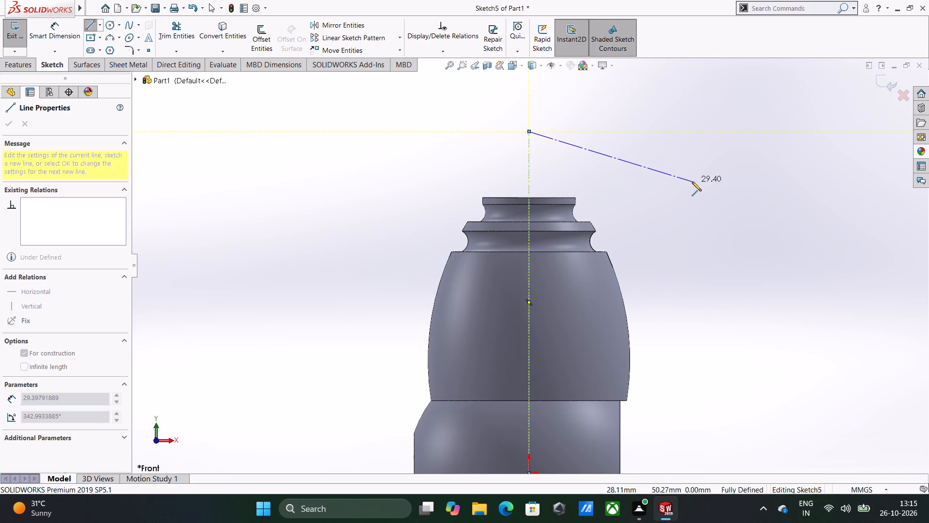
right_click(692, 182)
left_click(701, 188)
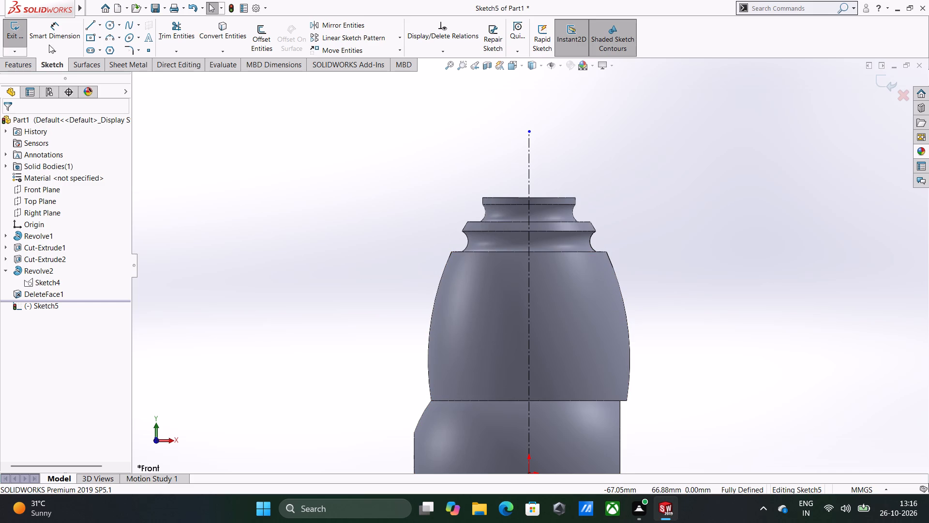
Sketch a center rectangle about 12.7 mm wide and 1.5 mm high across the neck's curved left edge, below the lower groove.
left_click(91, 39)
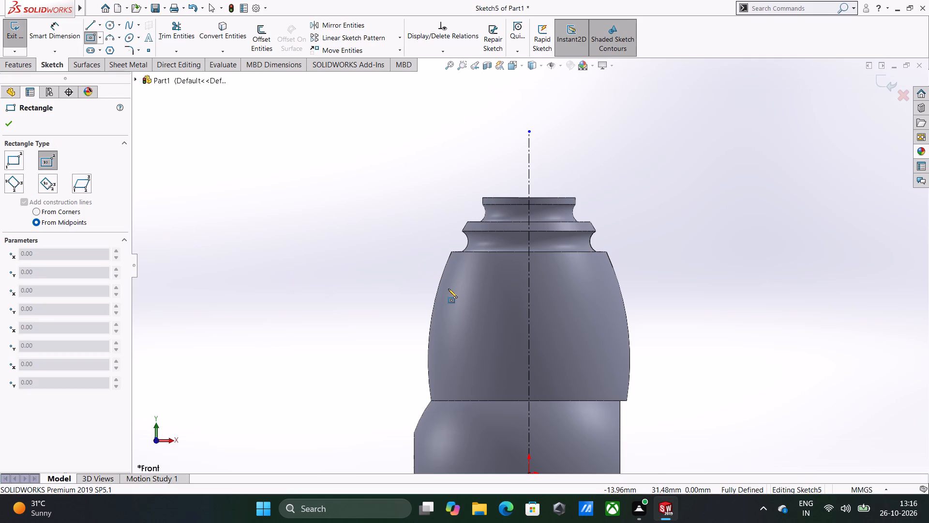
left_click(448, 285)
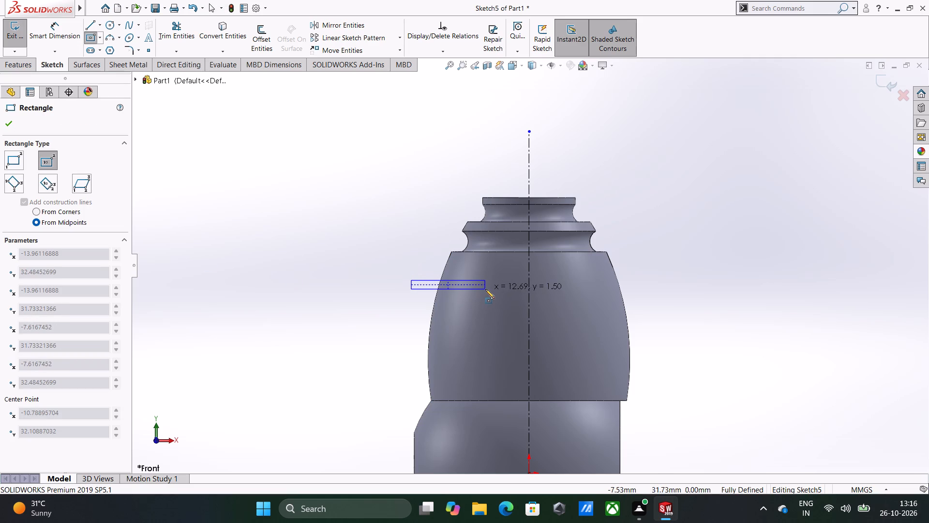
left_click(485, 289)
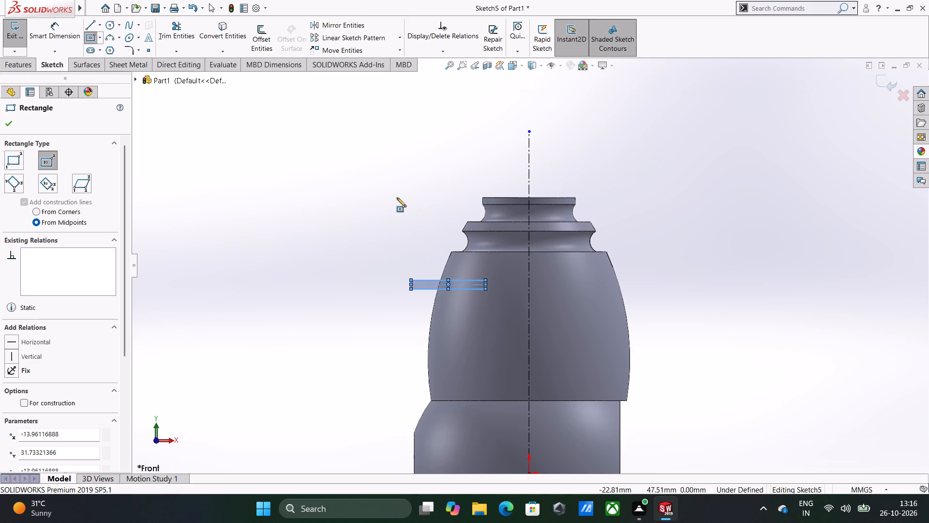
Dimension the height of the thin rectangle on the neck's side as 1.5 mm.
right_click_drag(397, 196, 402, 136)
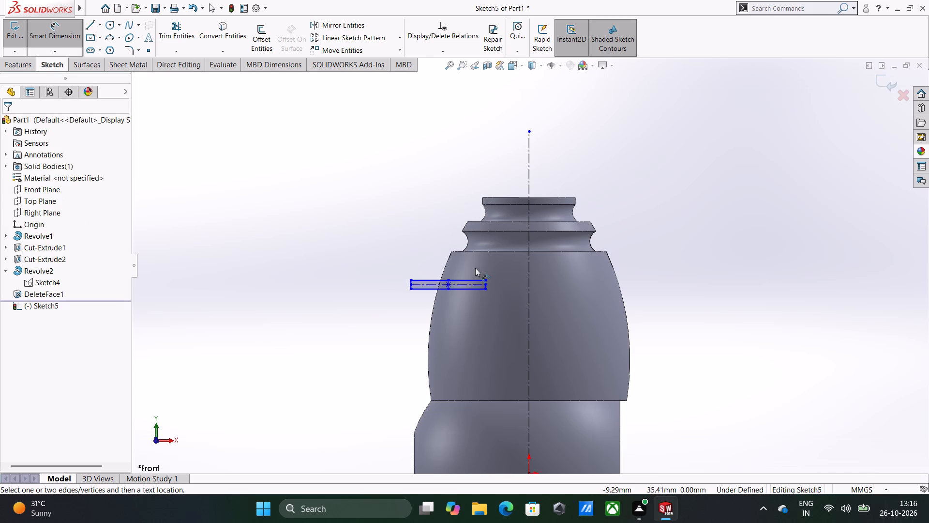
left_click(410, 281)
left_click(412, 288)
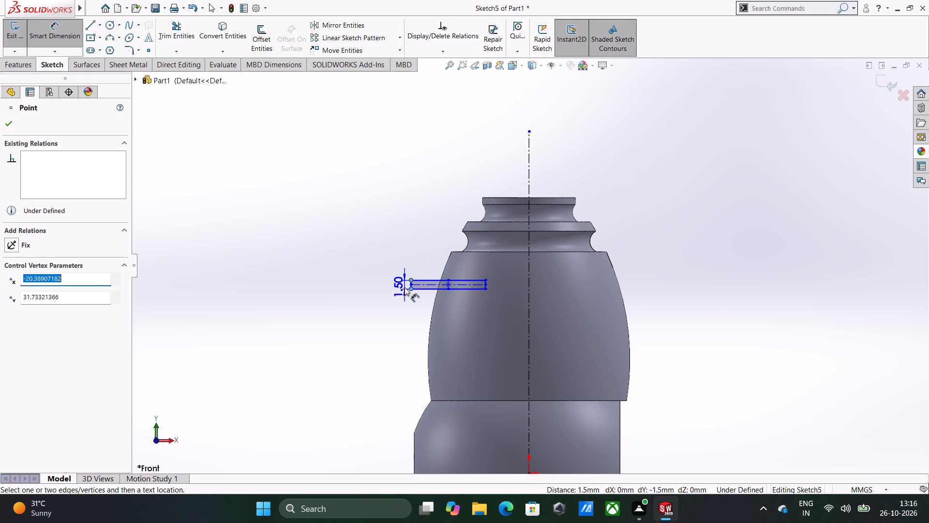
left_click(405, 287)
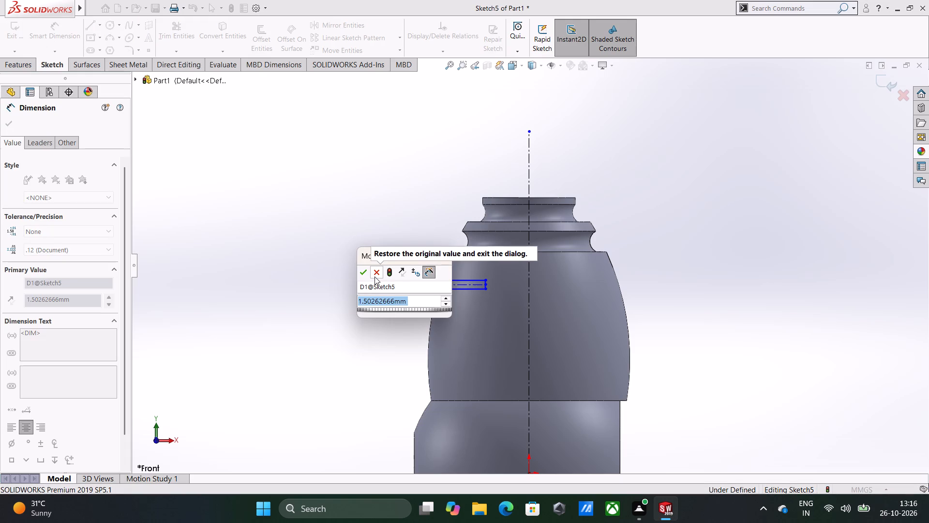
type("1.5")
key("Return")
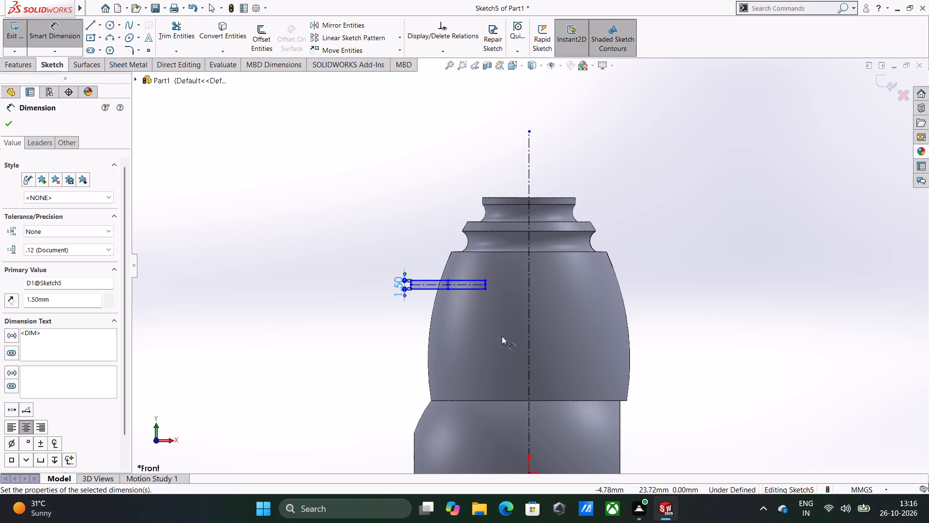
Dimension the rectangle's lower edge 15 mm below the neck's top edge.
left_click(425, 290)
left_click(490, 199)
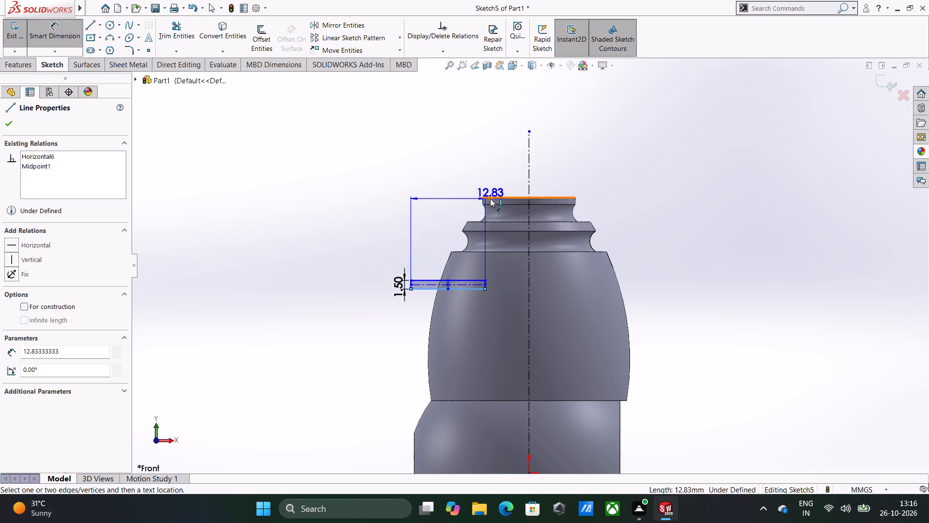
left_click(359, 247)
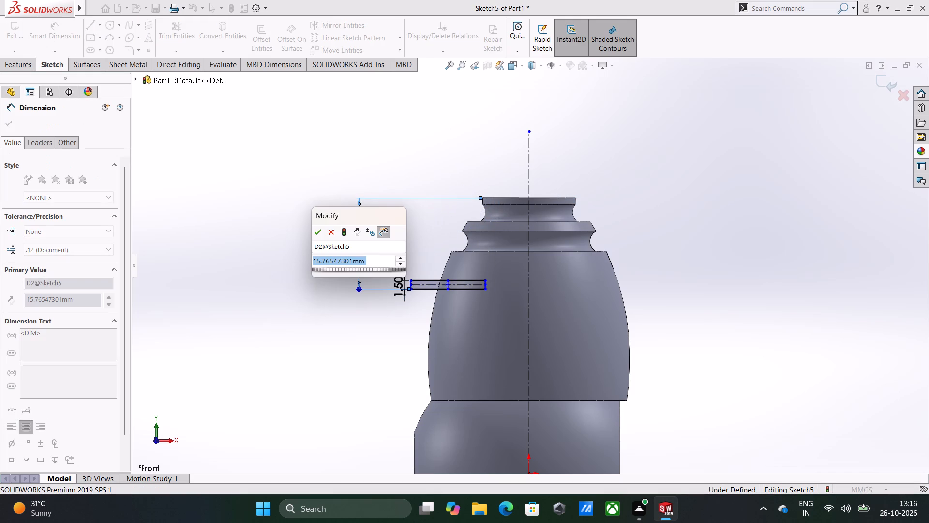
type("15")
key("Return")
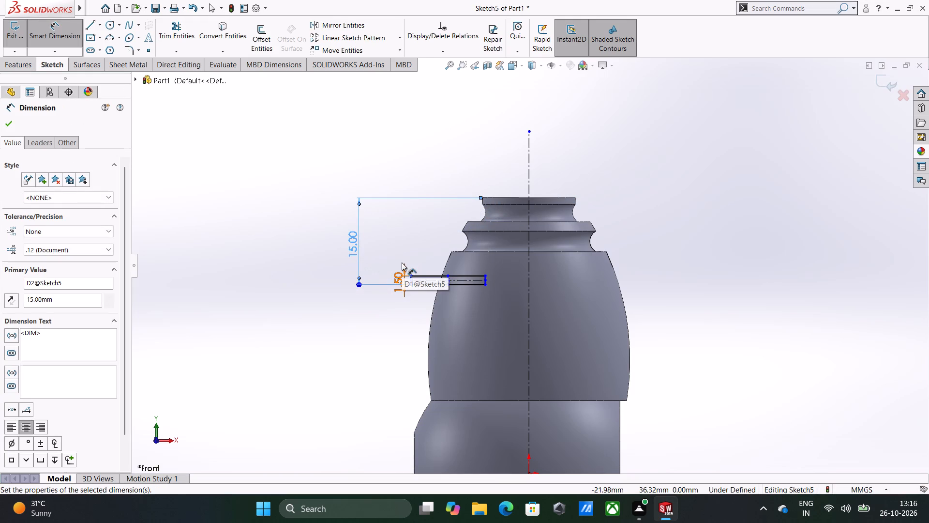
Dimension the rectangle's inner corner across the vertical construction line as a 15 mm diameter.
left_click(486, 277)
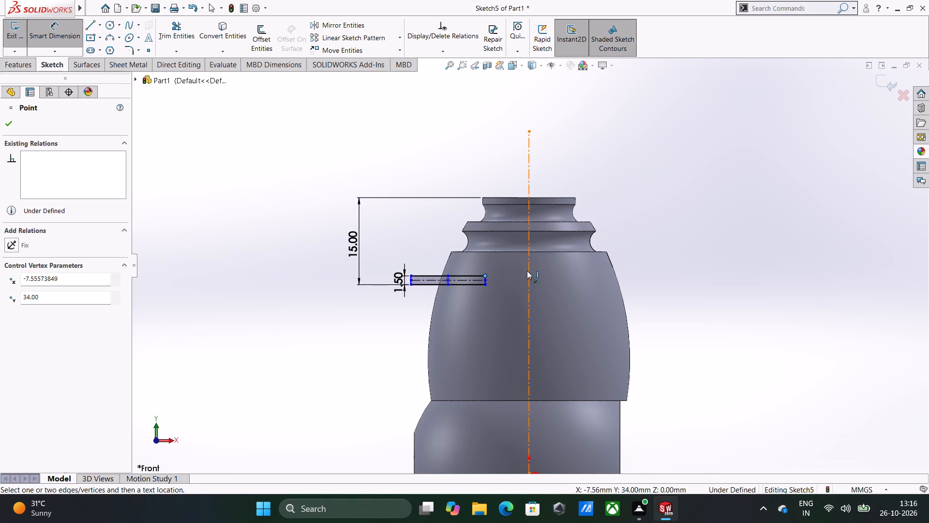
left_click(527, 271)
left_click(541, 116)
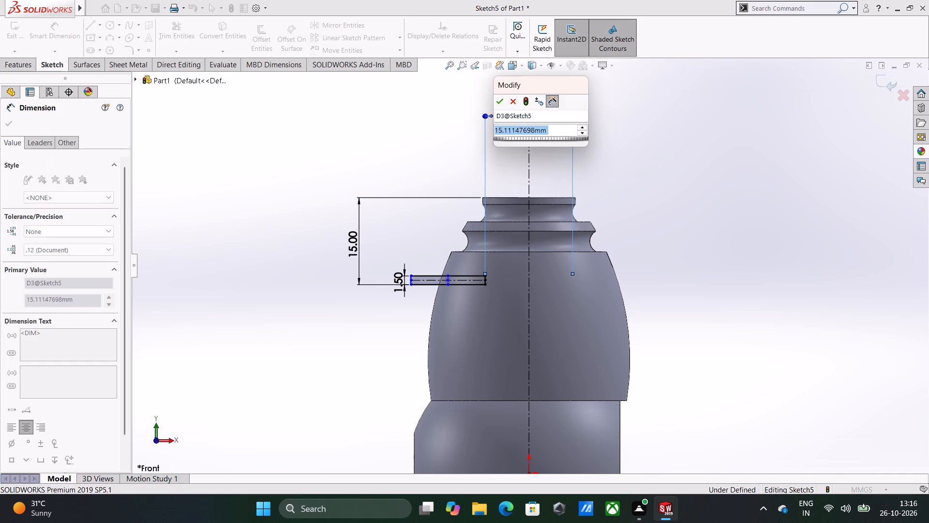
type("15")
key("Return")
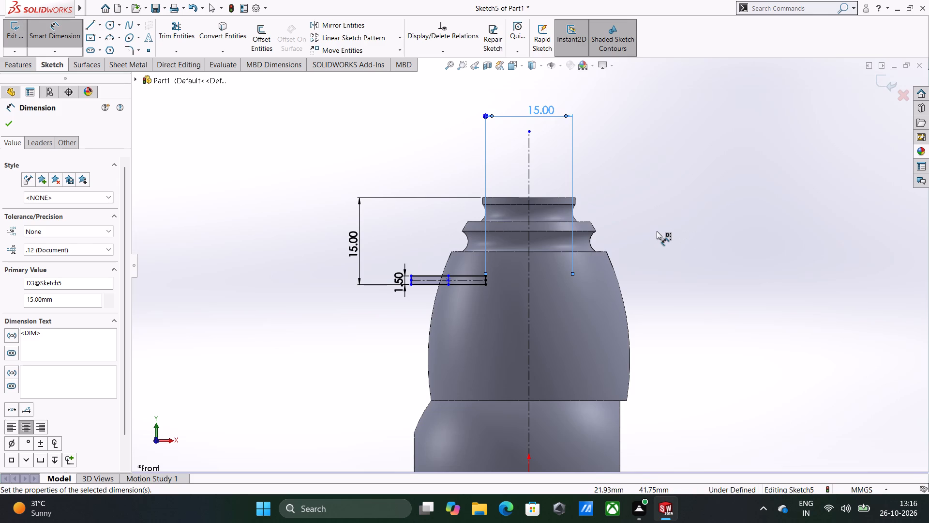
key("Escape")
key("Escape")
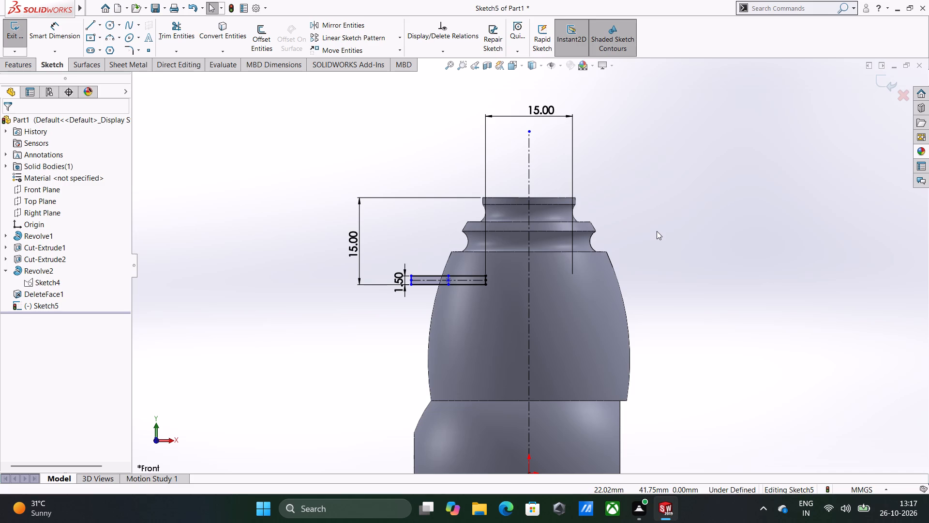
Cut a groove around the neck by revolving the rectangle 360° about the vertical construction line.
left_click(3, 69)
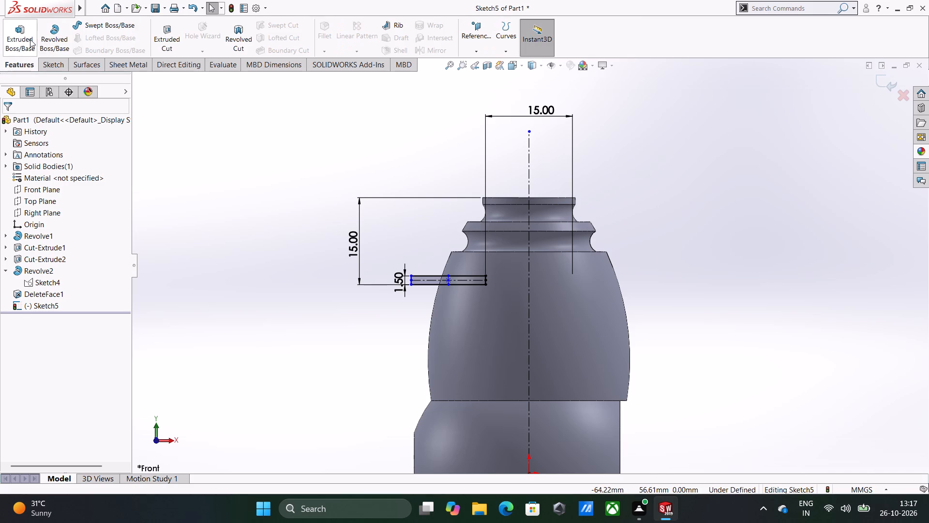
left_click(237, 37)
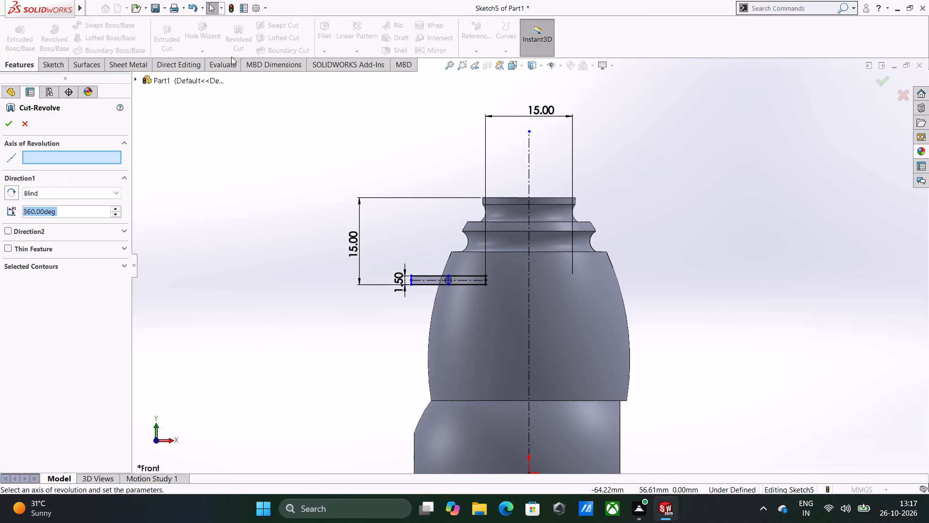
middle_click_drag(227, 274, 294, 303)
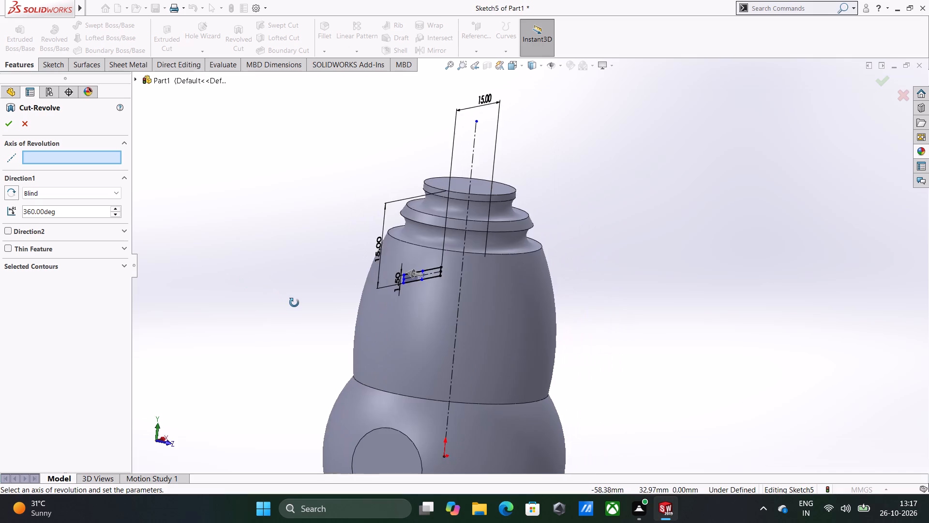
middle_click_drag(294, 303, 209, 275)
left_click(538, 306)
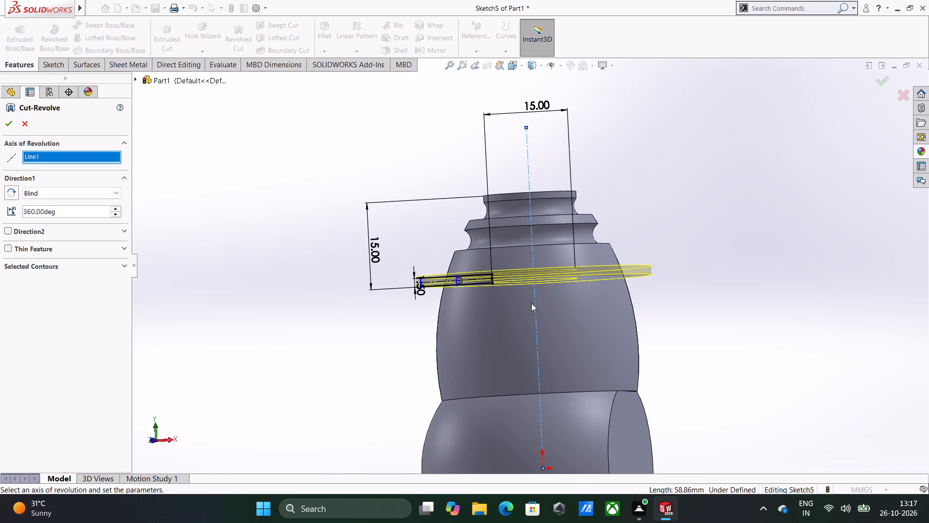
left_click(9, 123)
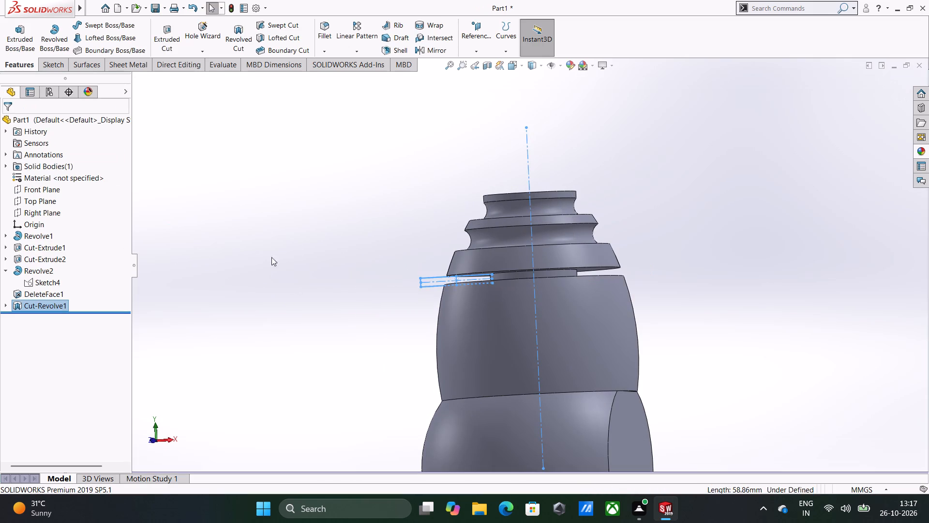
Set up a linear pattern with the Top Plane as direction reference, 3 mm spacing and 7 instances.
middle_click_drag(284, 262, 308, 288)
left_click(309, 284)
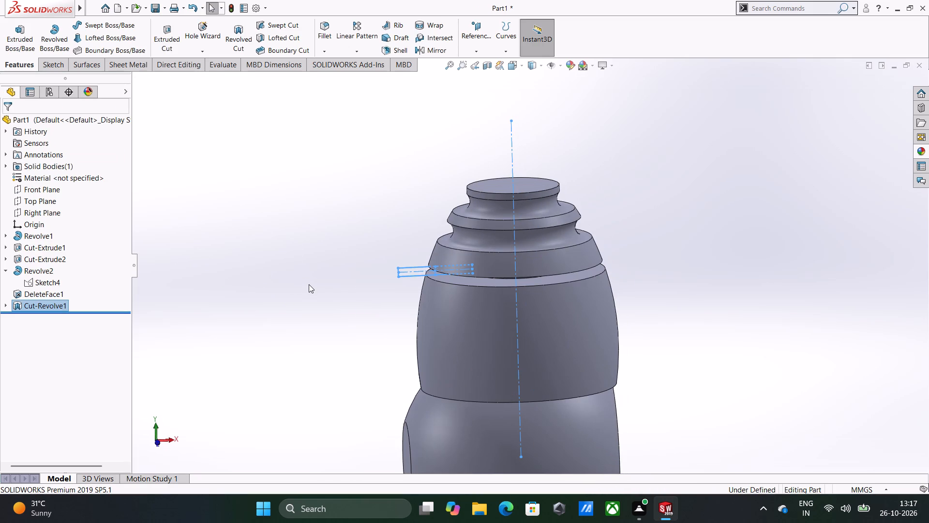
middle_click_drag(425, 308, 375, 275)
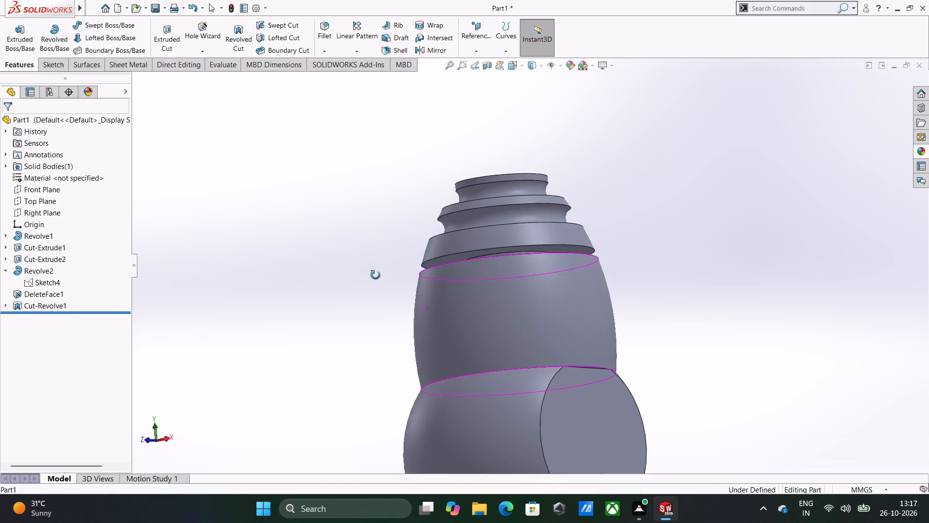
middle_click_drag(375, 275, 403, 286)
key("ctrl+8")
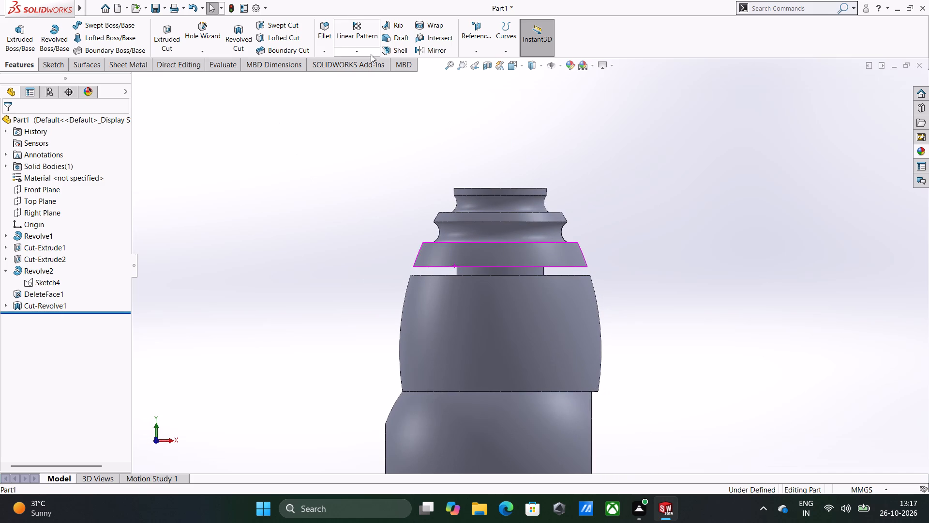
left_click(365, 28)
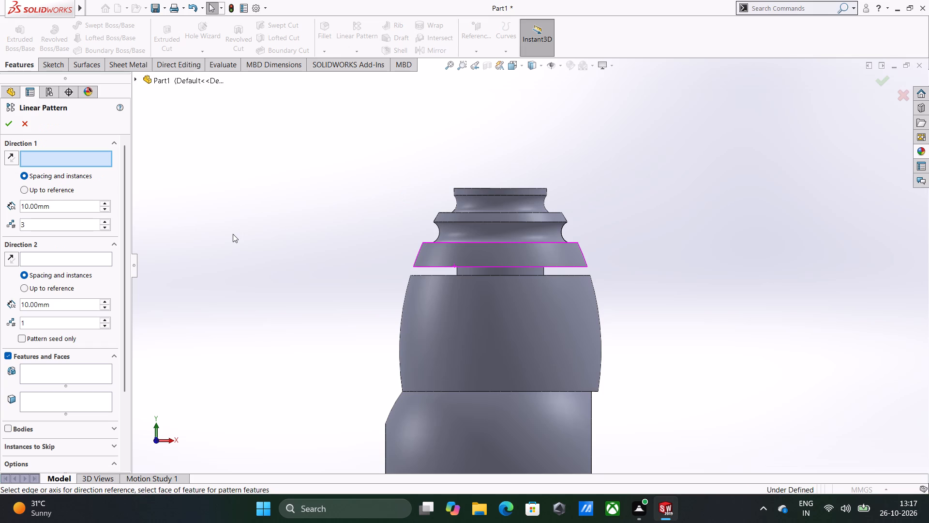
left_click(134, 78)
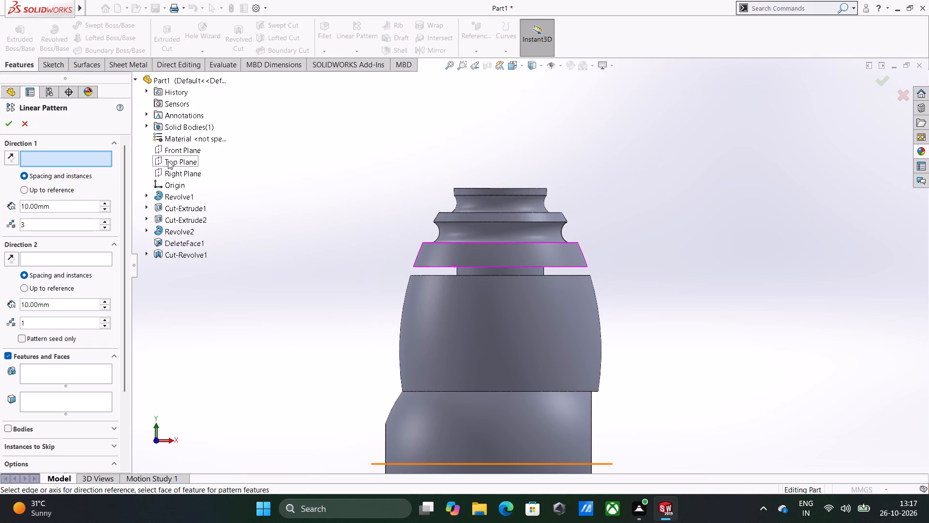
left_click(168, 161)
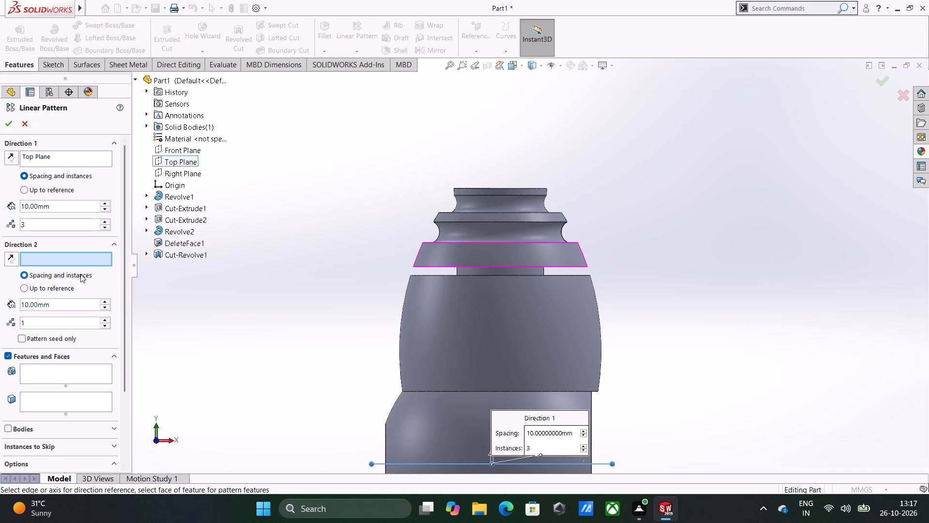
double_click(62, 210)
key("3")
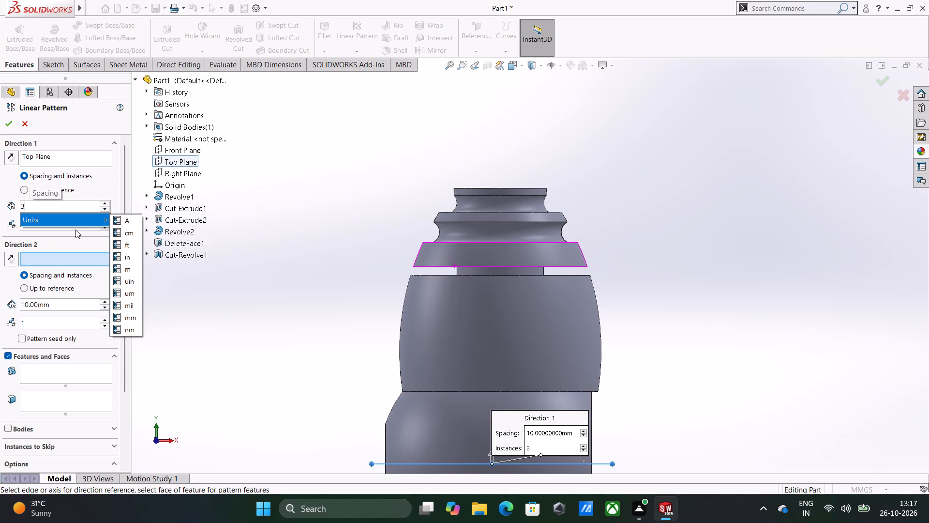
left_click(76, 230)
double_click(78, 224)
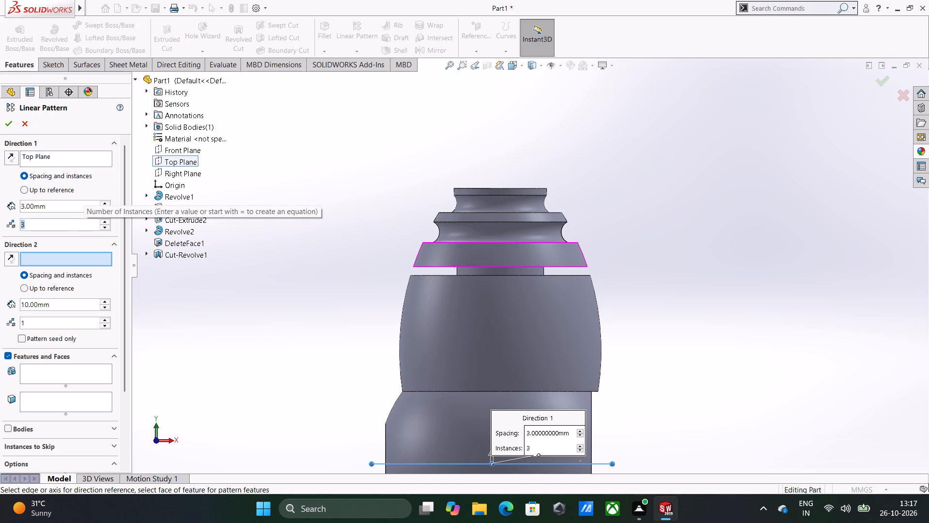
key("7")
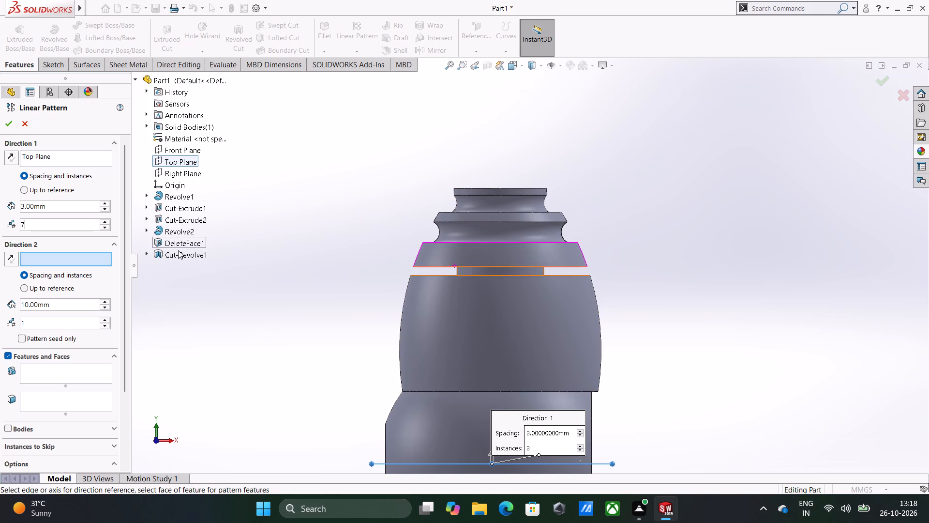
Pattern the revolved groove cut with the direction reversed so the copies run down the neck toward the base.
scroll(75, 379, "down", 2)
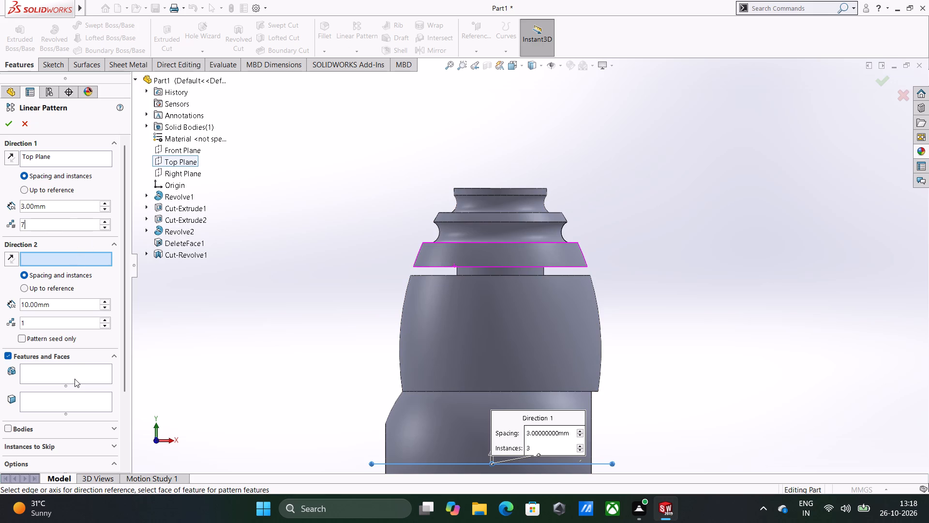
scroll(75, 379, "up", 1)
scroll(59, 241, "down", 3)
scroll(85, 270, "down", 2)
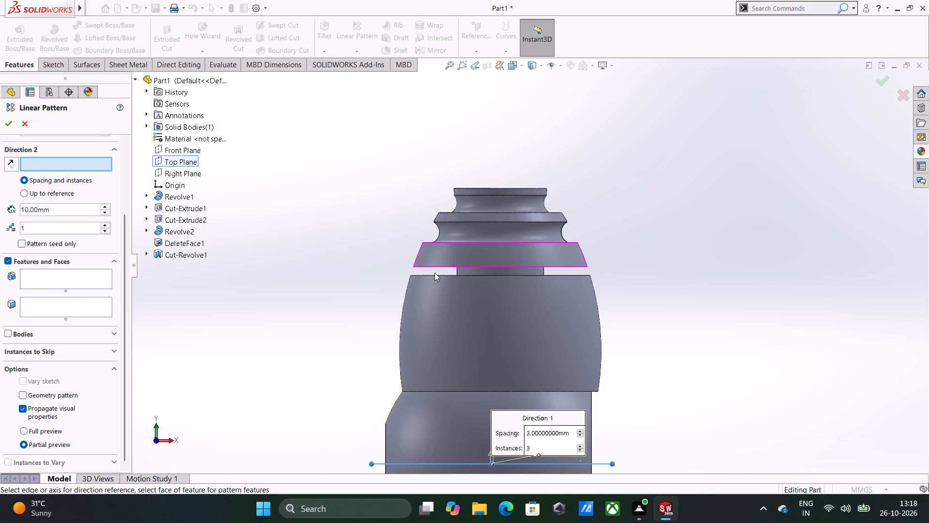
left_click(177, 251)
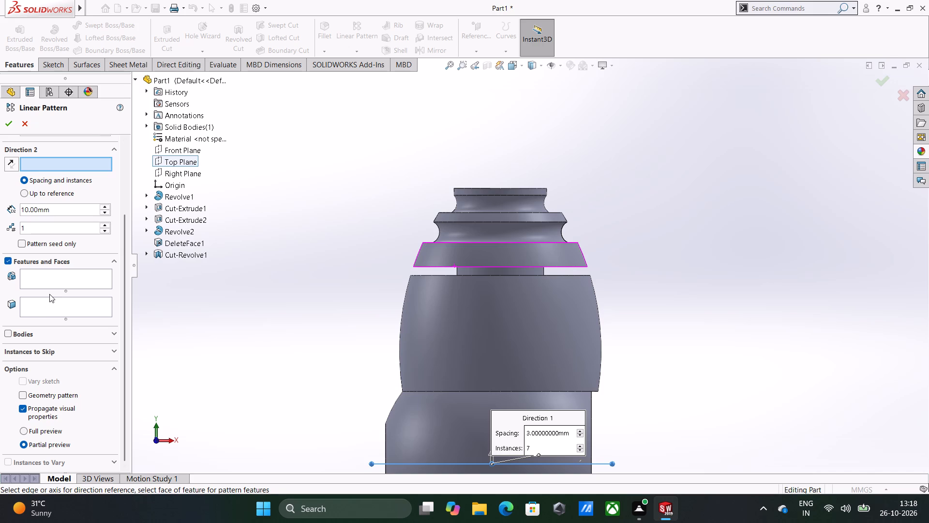
left_click(49, 294)
left_click(49, 285)
left_click(185, 255)
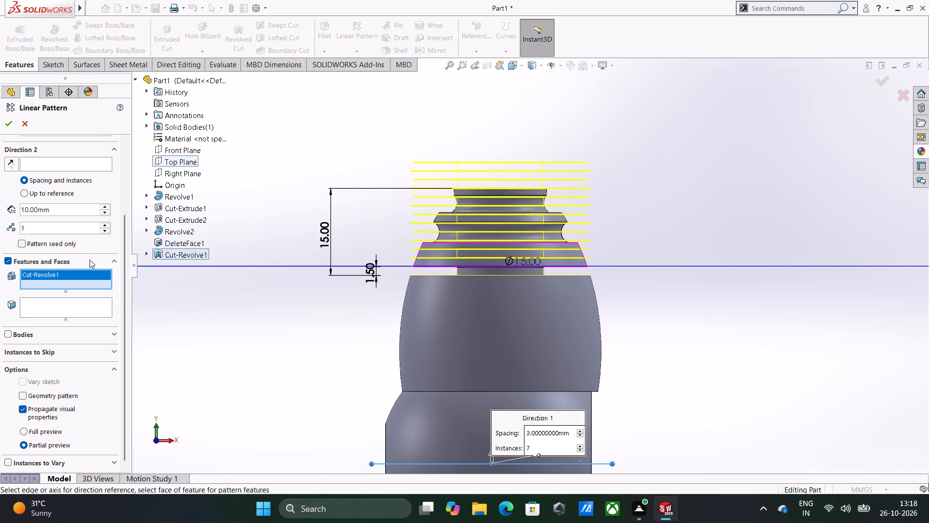
middle_click_drag(35, 220, 39, 245)
middle_click_drag(39, 245, 40, 245)
scroll(39, 245, "up", 2)
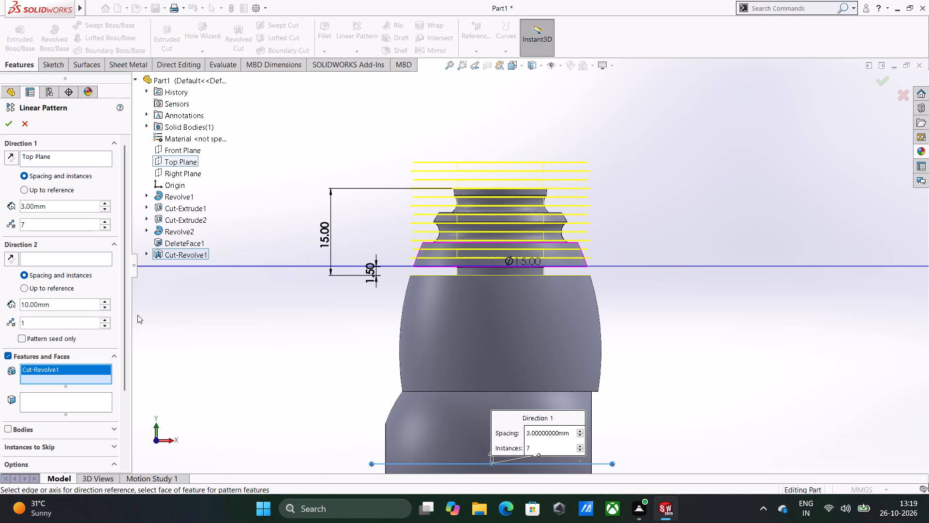
left_click(10, 154)
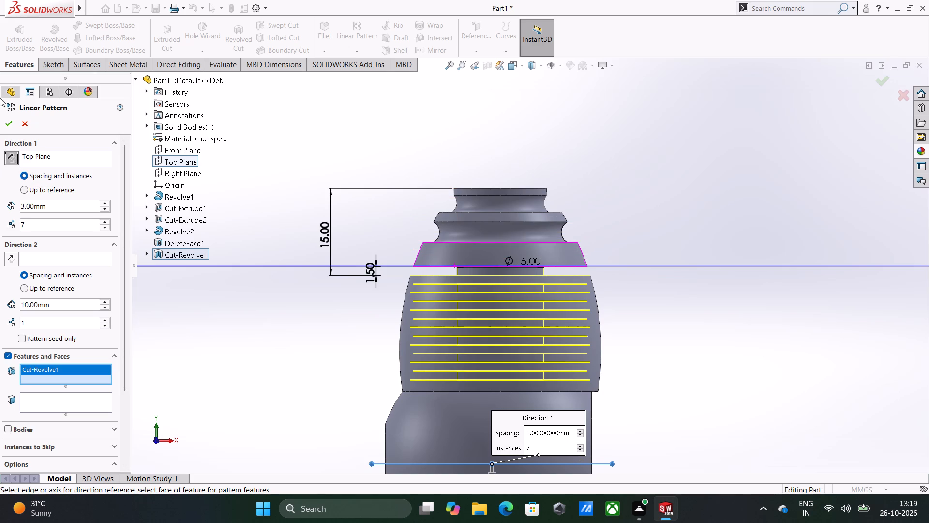
left_click(1, 125)
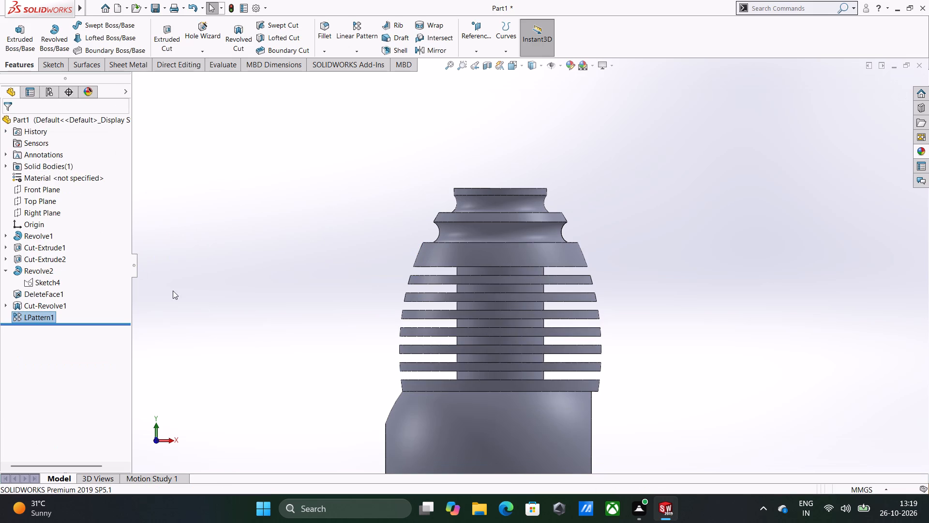
Examine the diameters of the seven fin groove floors and the rim at the top of the neck.
left_click(272, 298)
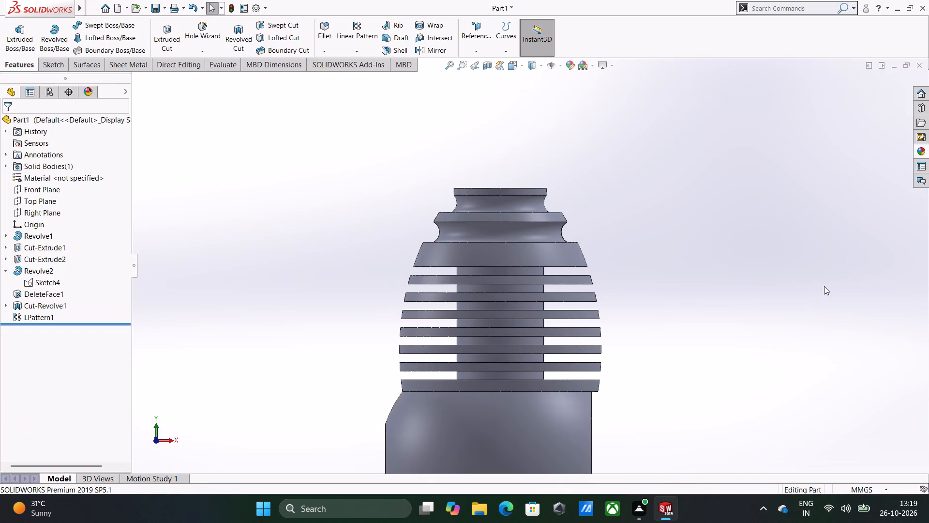
left_click(484, 270)
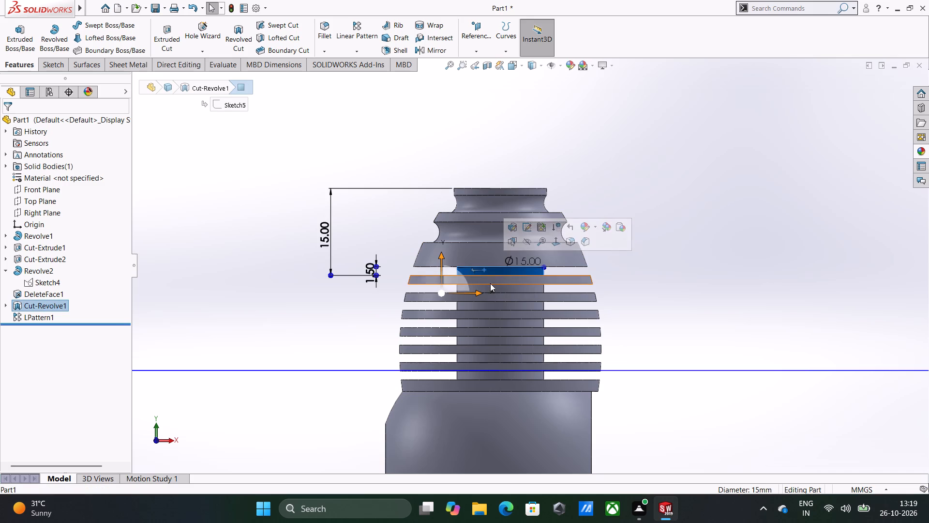
left_click(517, 286)
left_click(522, 287)
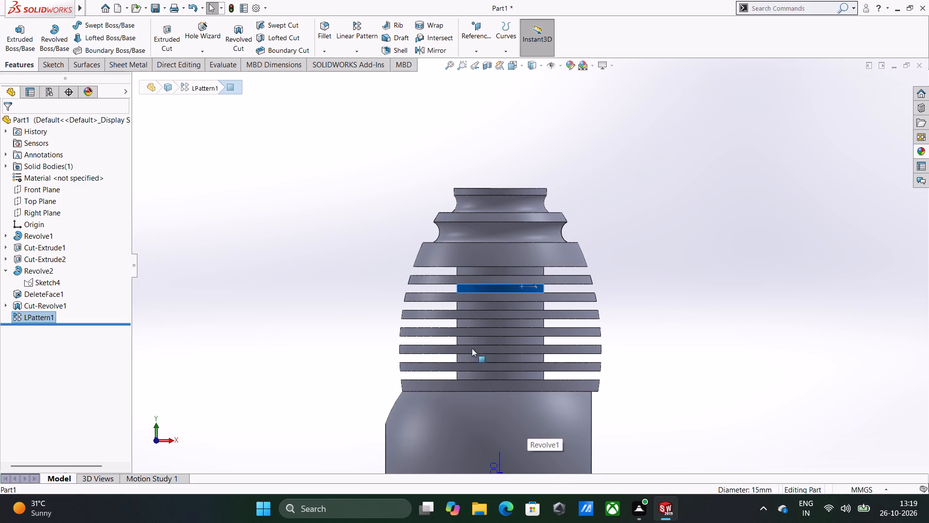
left_click(726, 295)
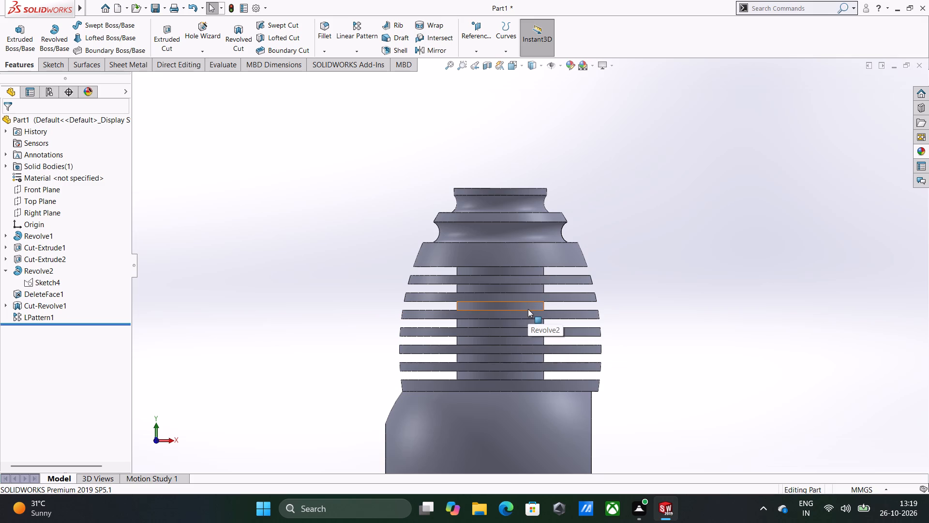
left_click(528, 272)
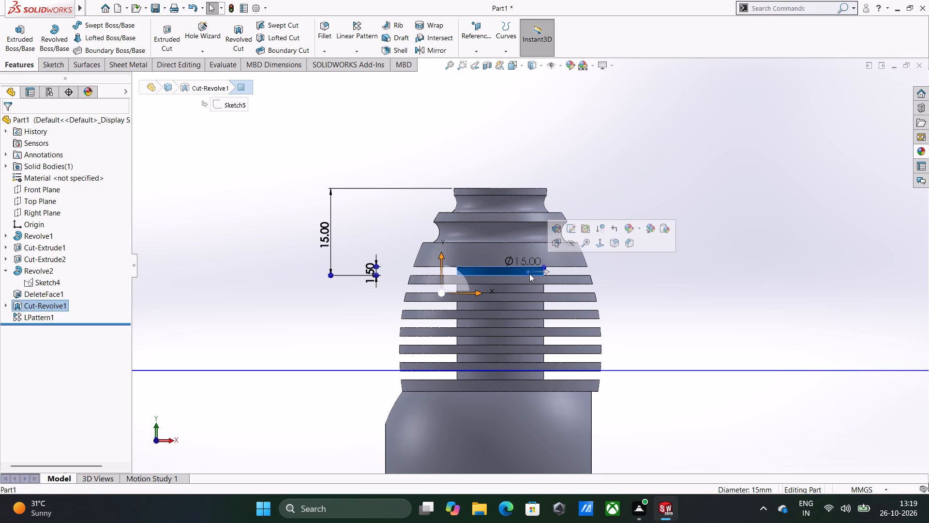
left_click(536, 291)
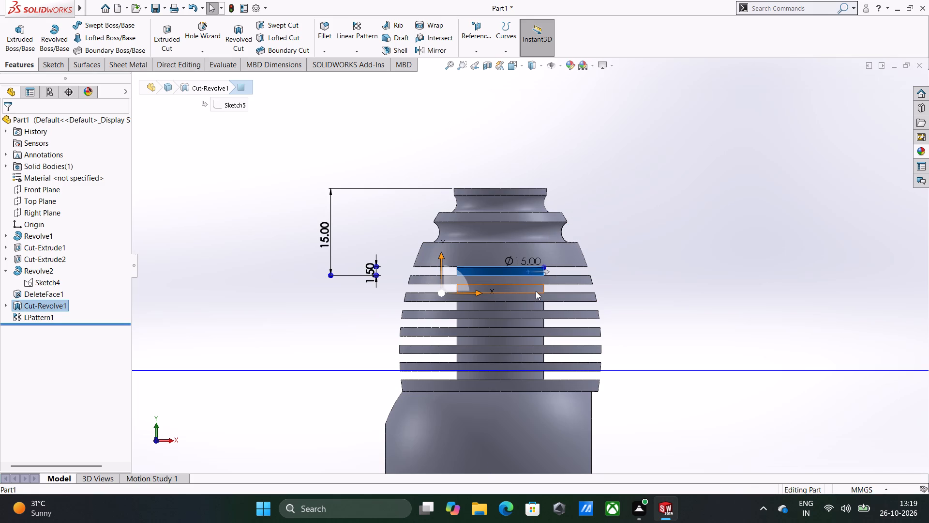
left_click(526, 306)
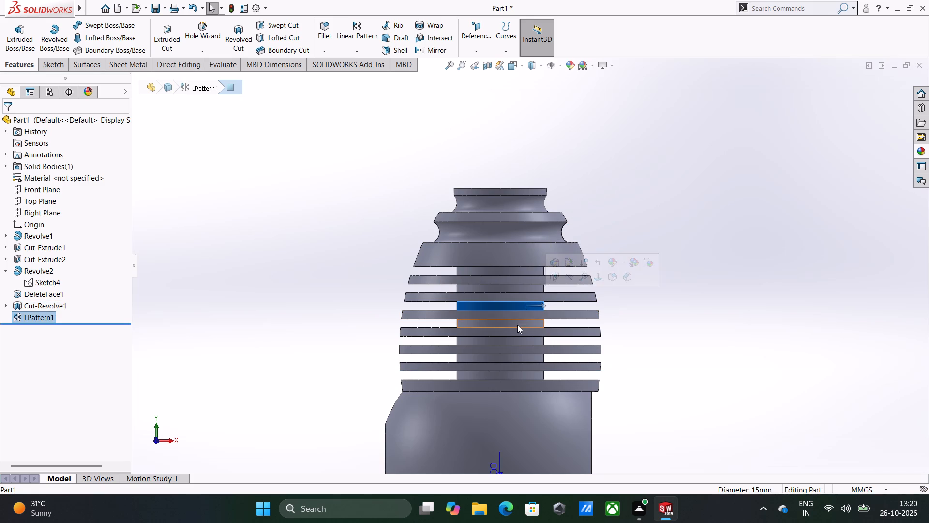
left_click(517, 325)
left_click(517, 342)
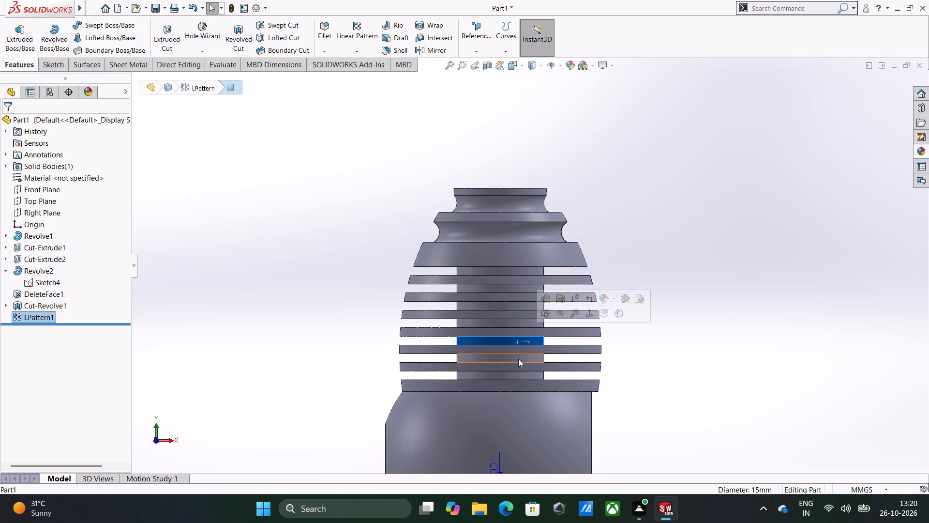
left_click(518, 359)
left_click(516, 377)
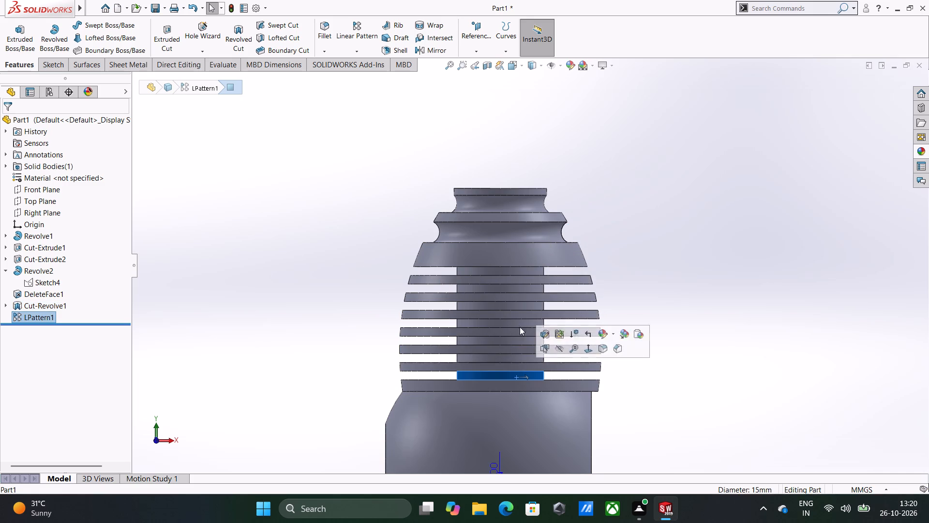
left_click(516, 212)
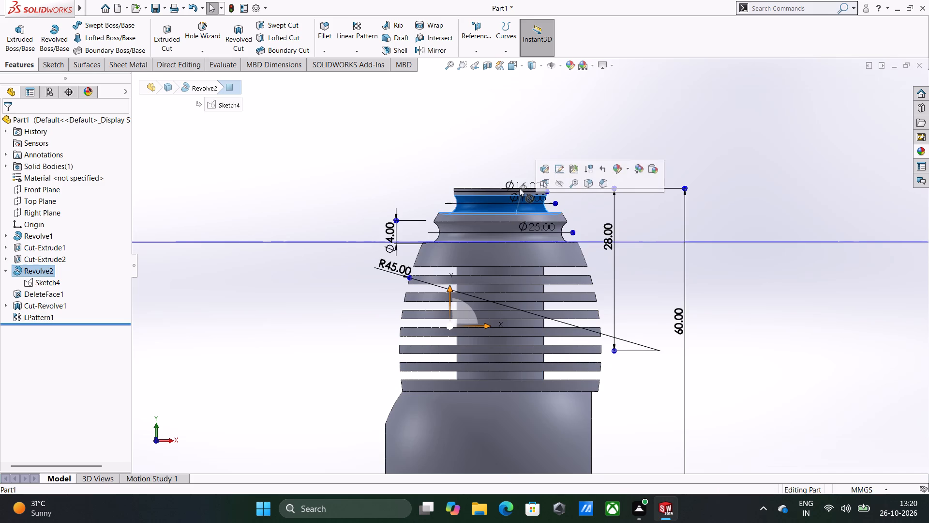
left_click(485, 192)
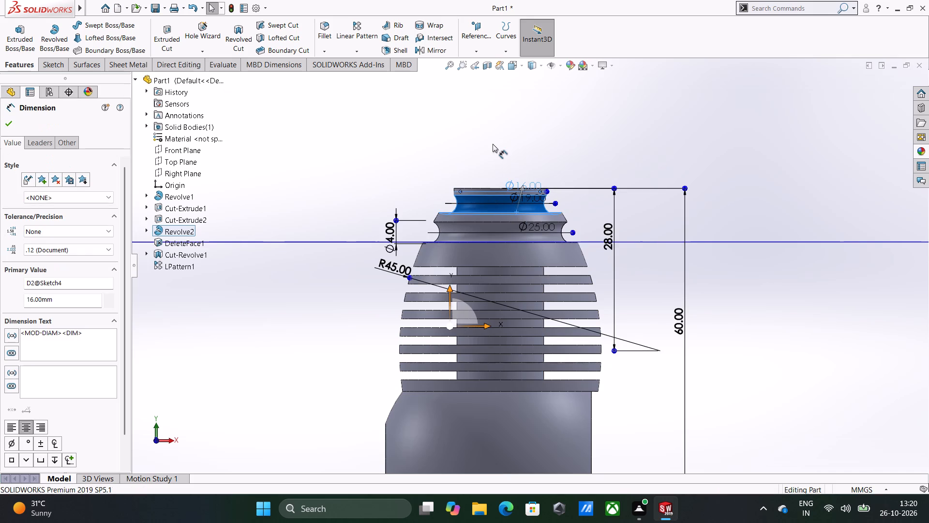
left_click(493, 144)
left_click(493, 144)
key("Escape")
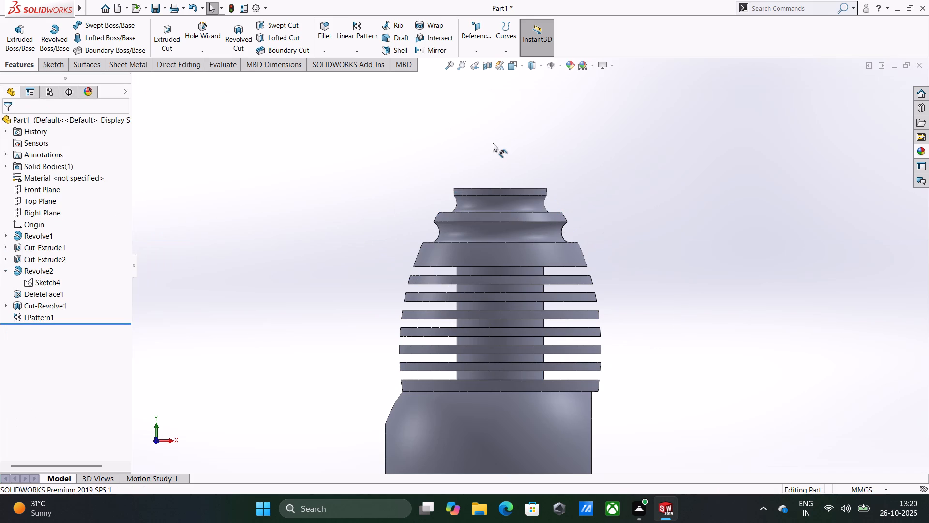
left_click(504, 190)
key("Escape")
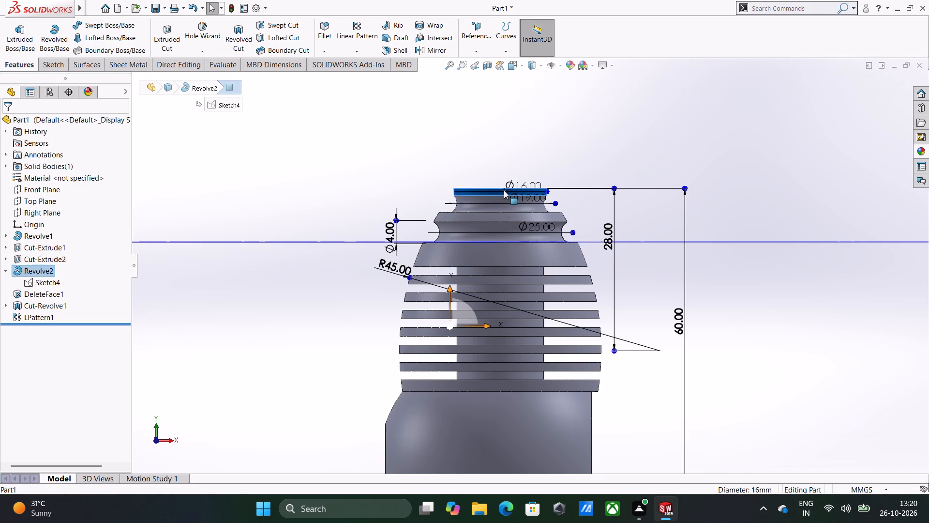
key("Escape")
key("Escape")
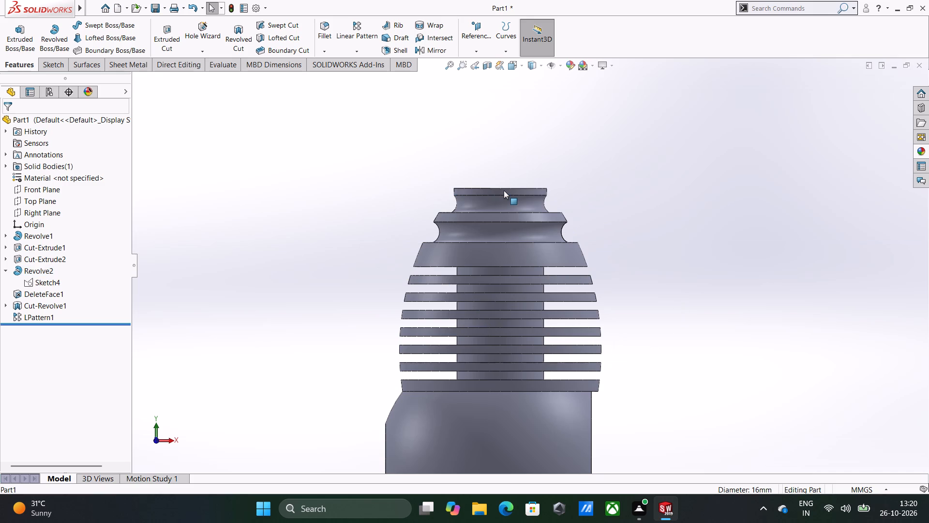
left_click(495, 306)
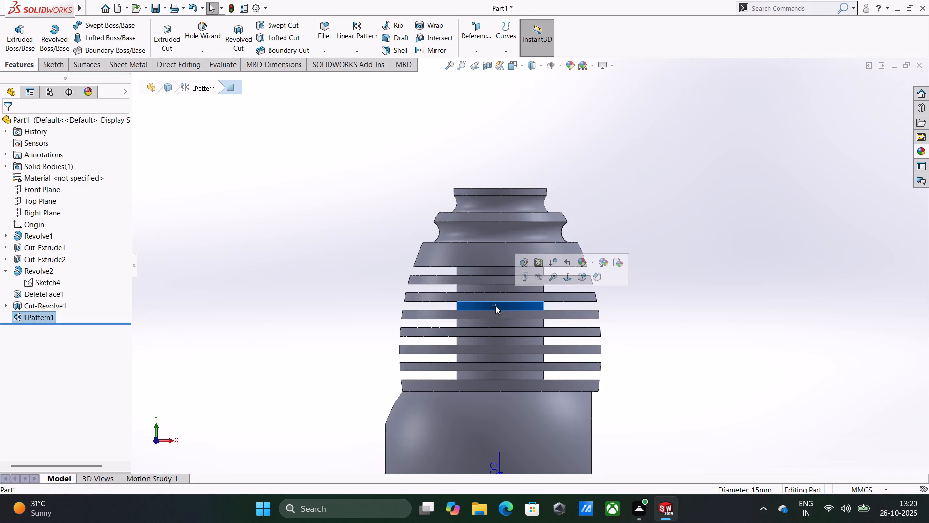
left_click(646, 279)
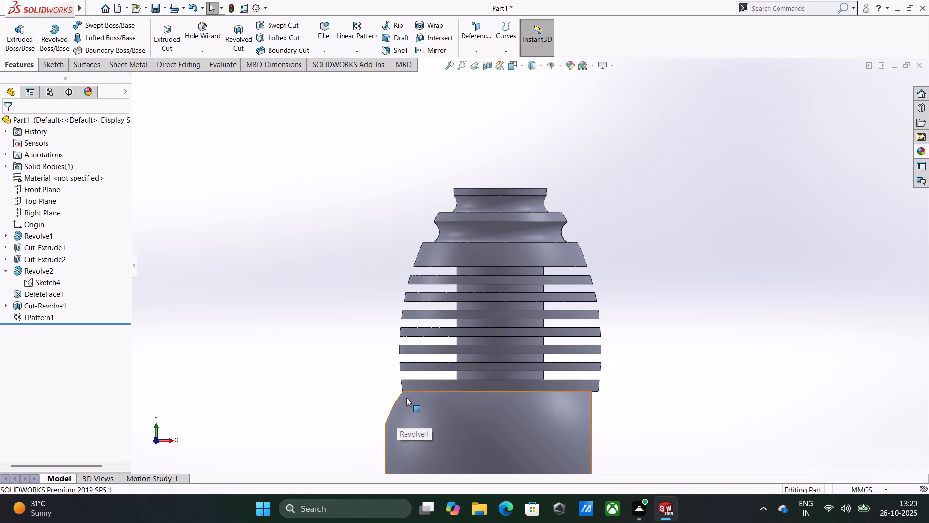
left_click(258, 202)
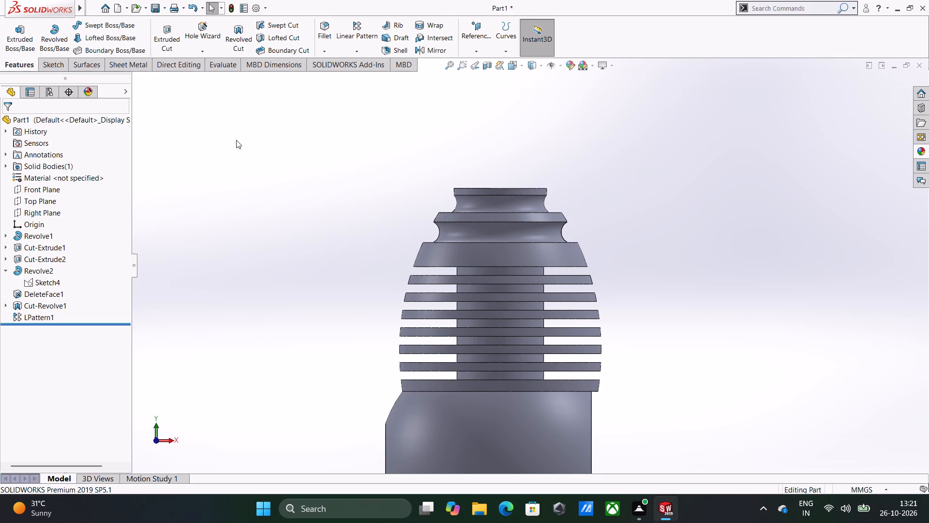
Offset the floor face of the second groove from the top outward by 0.5 mm with Move Face, and check its diameter.
left_click(189, 70)
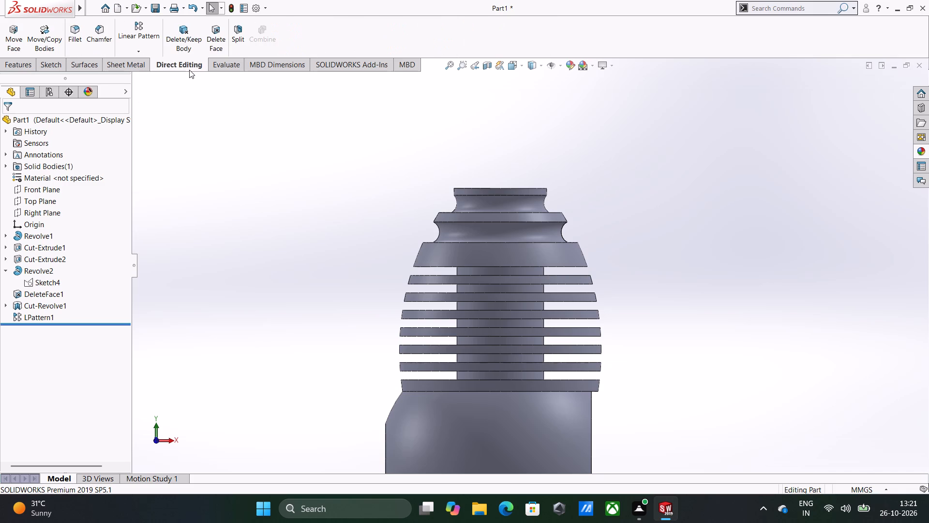
left_click(7, 49)
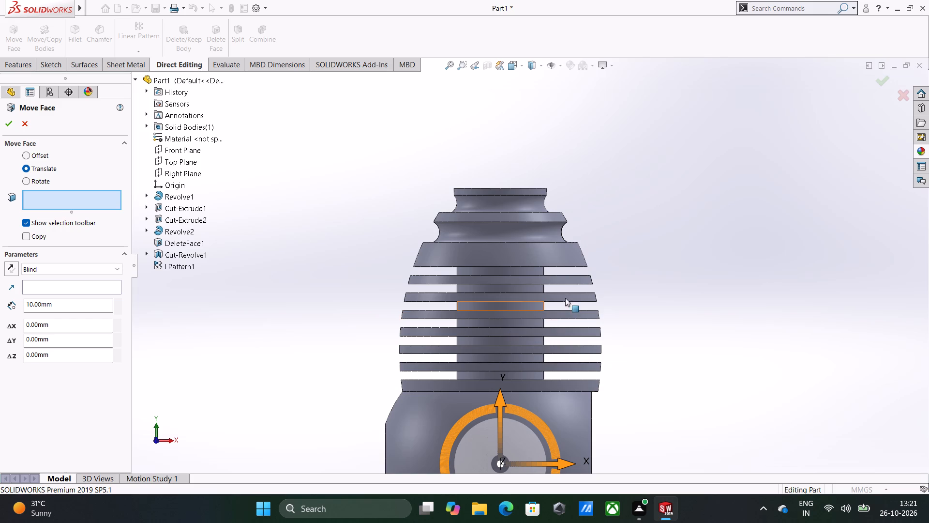
left_click(541, 291)
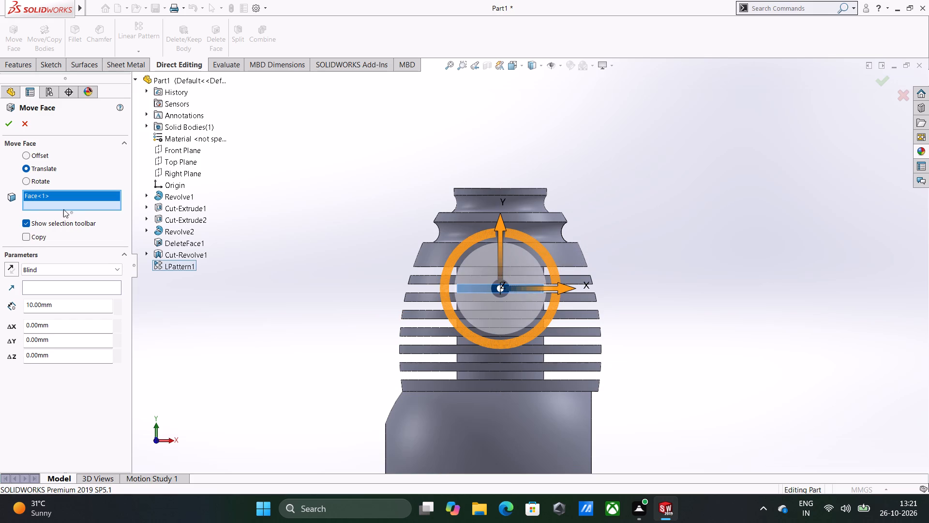
left_click(26, 155)
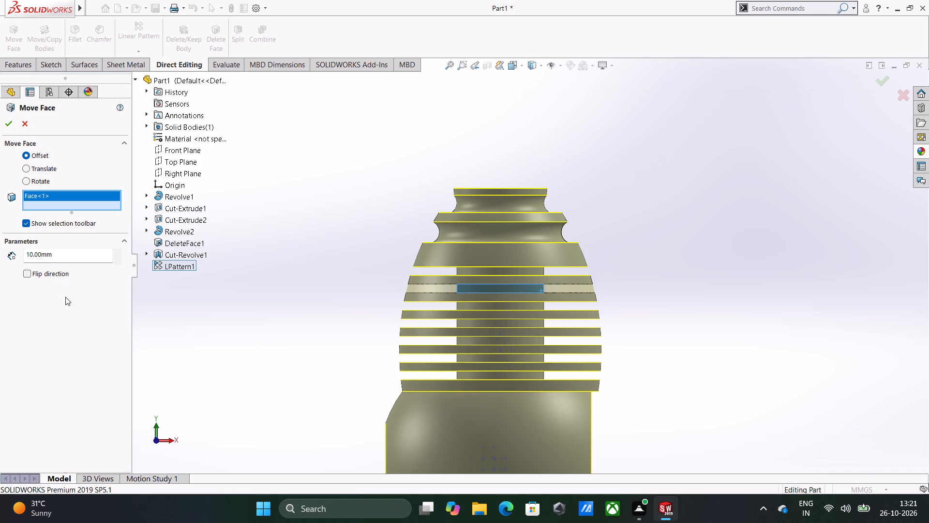
double_click(71, 259)
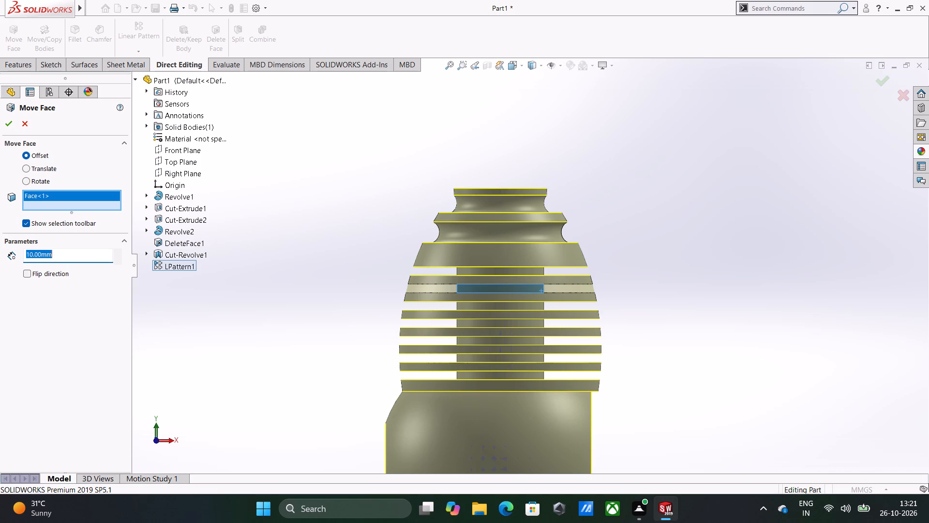
type("0.5")
key("Return")
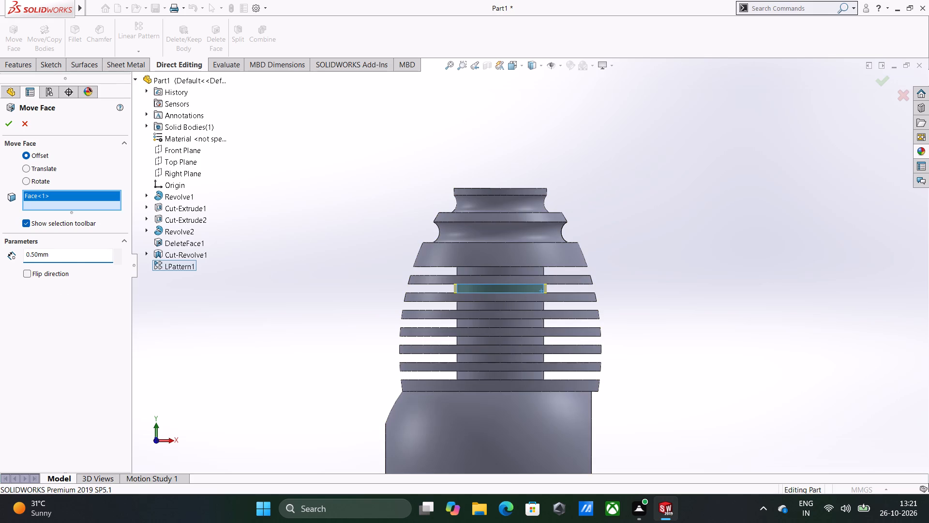
key("Return")
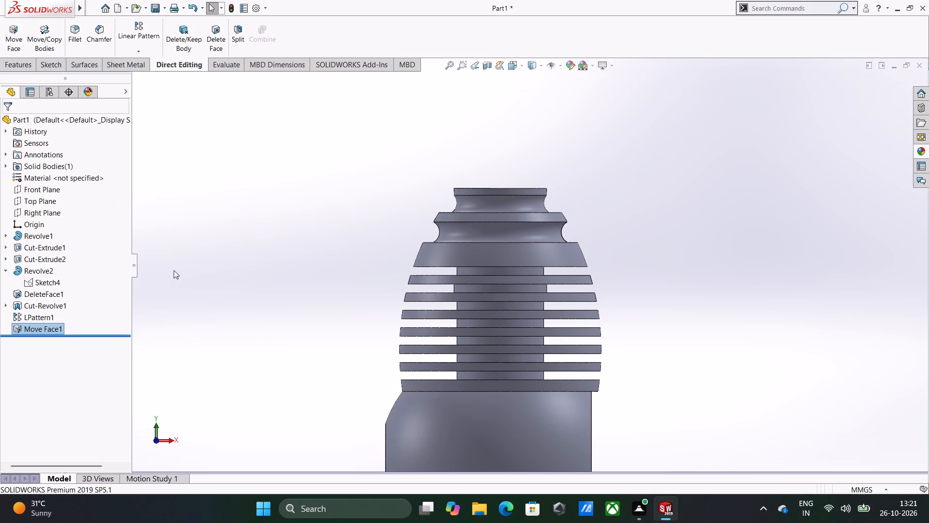
left_click(465, 292)
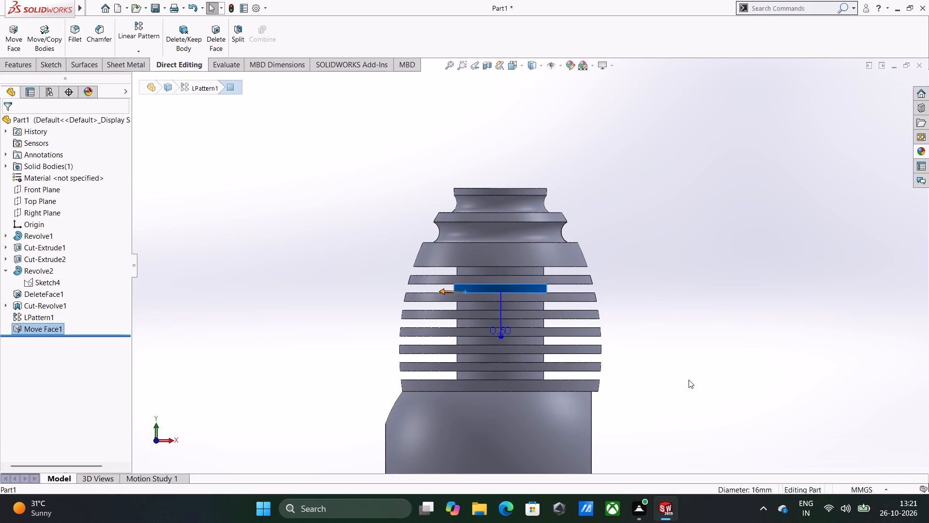
left_click(824, 401)
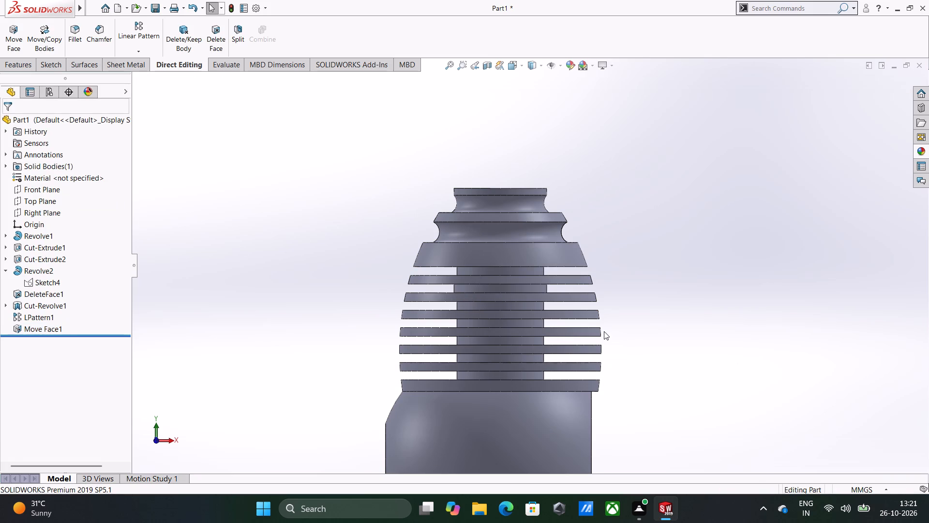
Offset the floor face of the third groove from the top outward by 1.5 mm with Move Face.
left_click(505, 305)
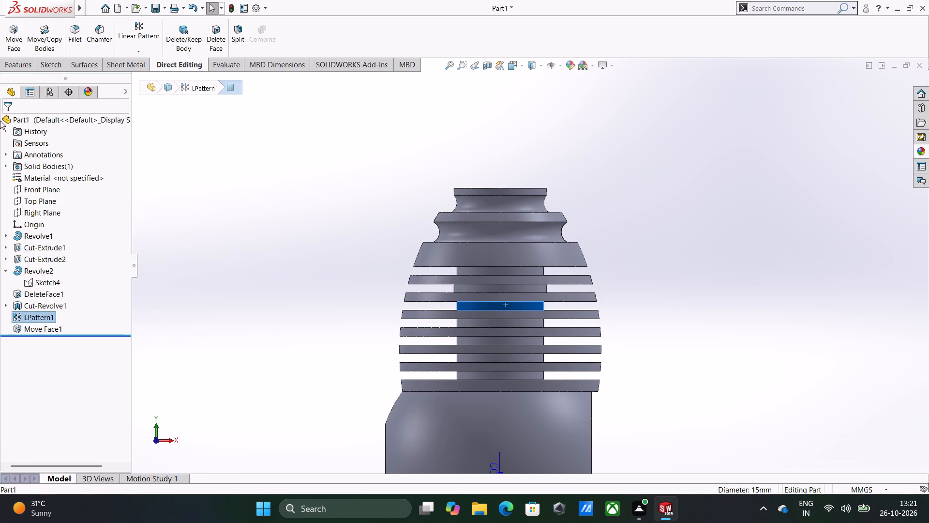
left_click(5, 34)
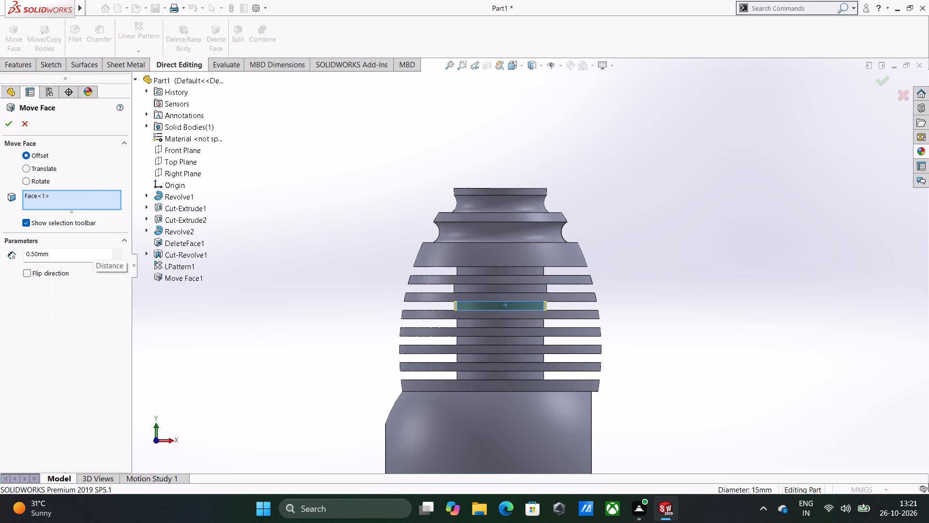
double_click(93, 256)
type("1.5")
key("Return")
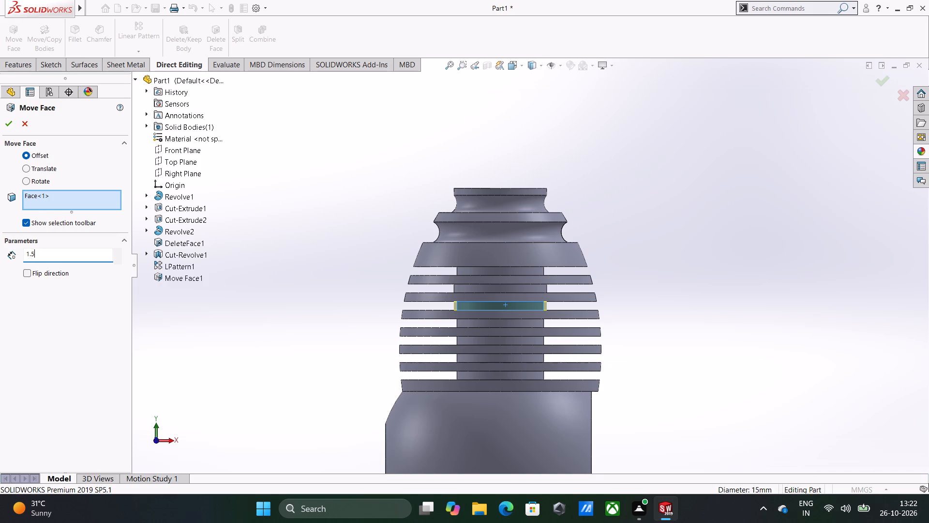
key("Return")
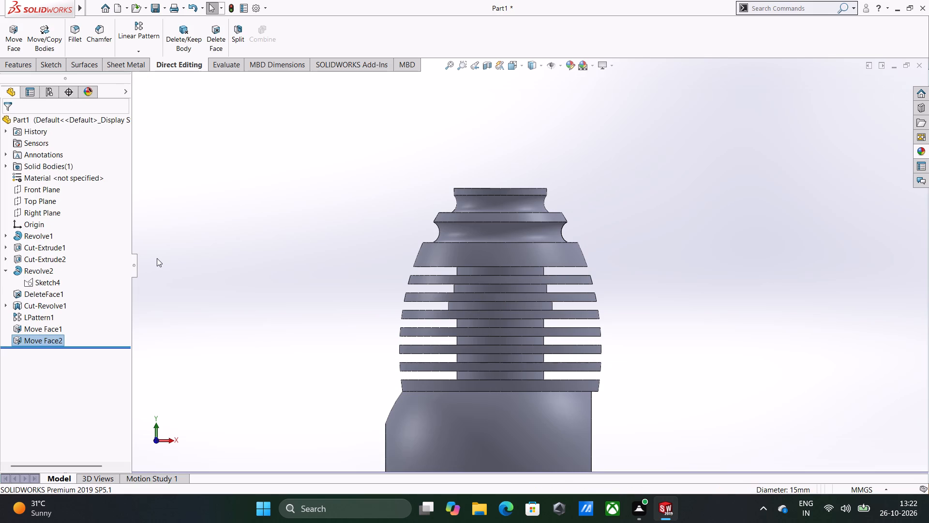
Offset the floor faces of the four lowest grooves outward together by 1.5 mm with Move Face.
left_click(465, 323)
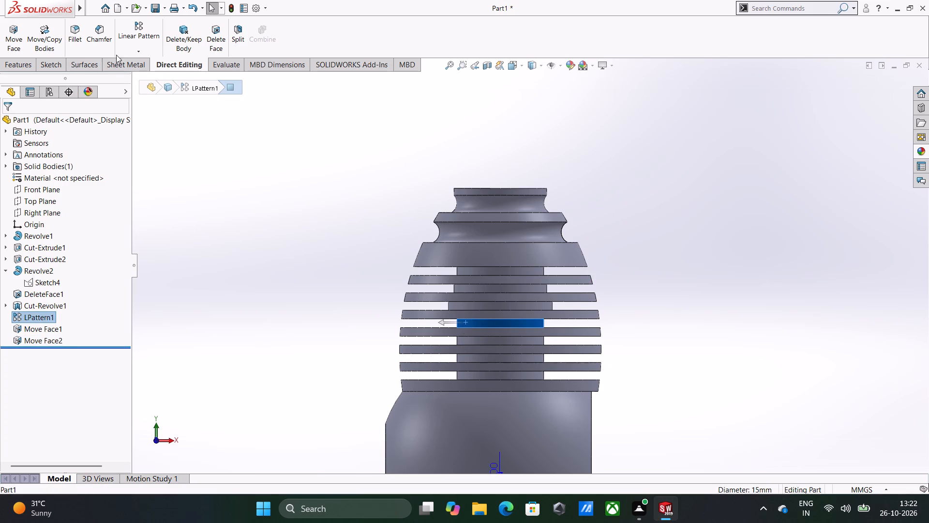
left_click(11, 33)
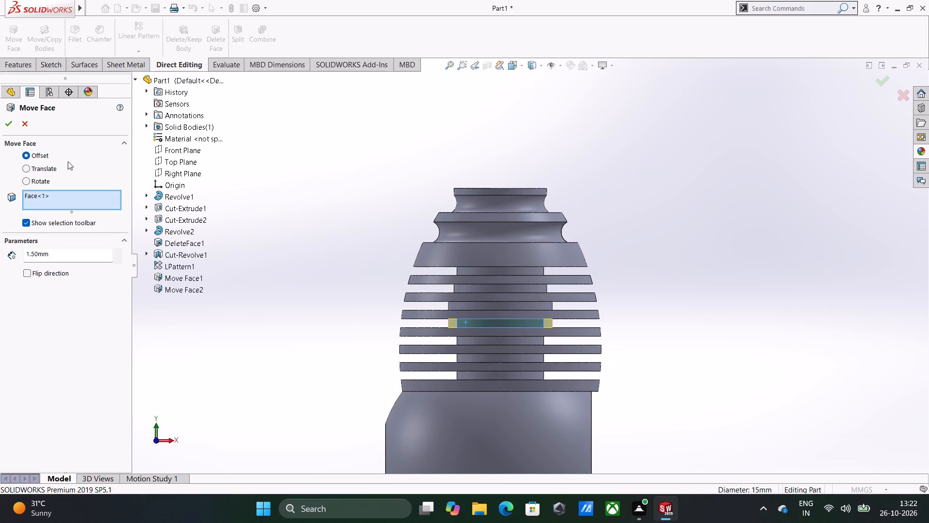
left_click(508, 340)
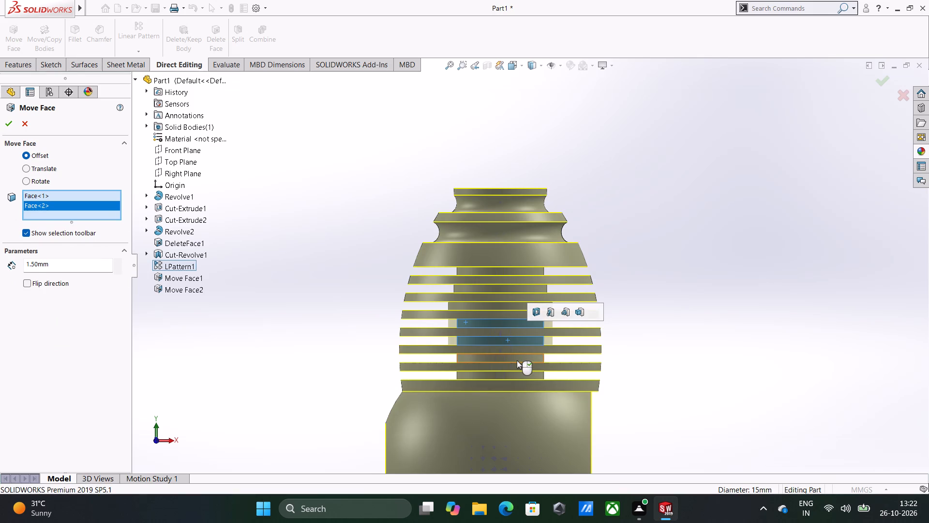
left_click(517, 360)
left_click(514, 373)
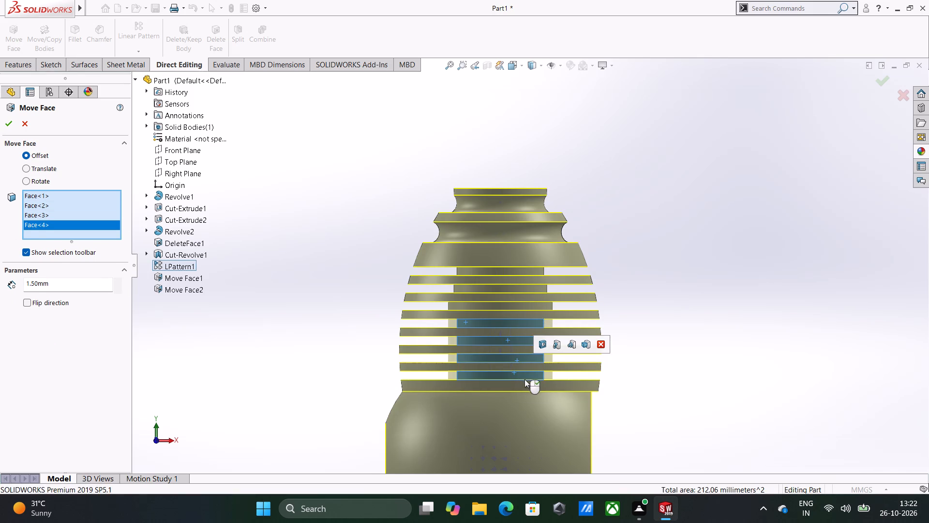
right_click(523, 379)
left_click(726, 324)
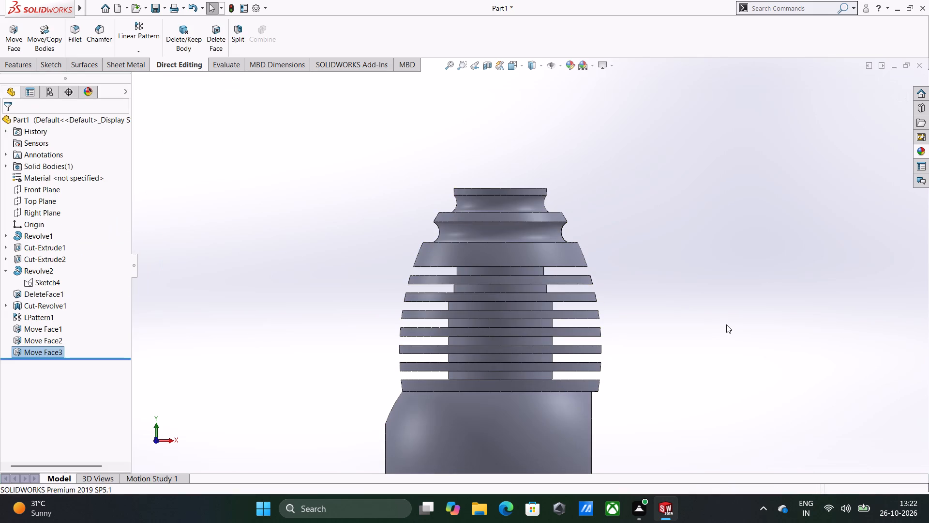
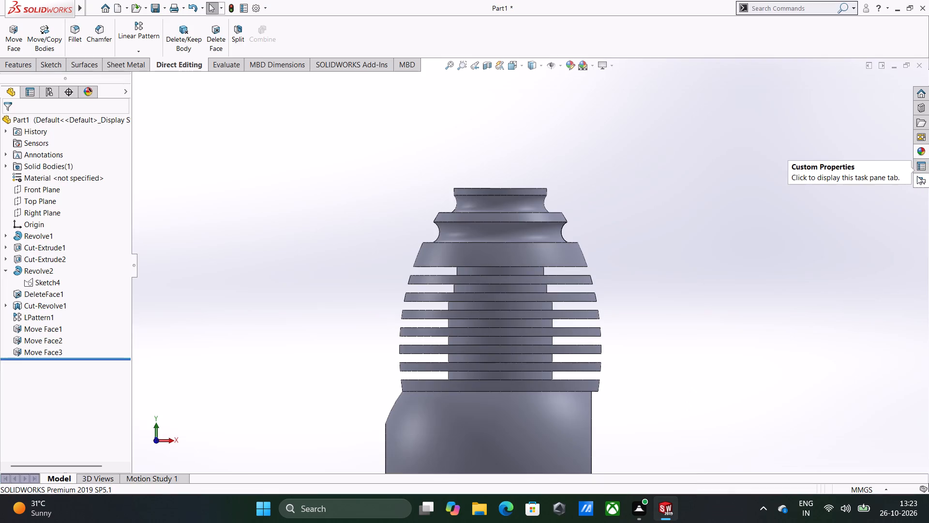
Start a Hole Wizard feature with the plain Hole type, DIN standard and Drill sizes.
left_click(899, 193)
middle_click_drag(775, 349, 774, 361)
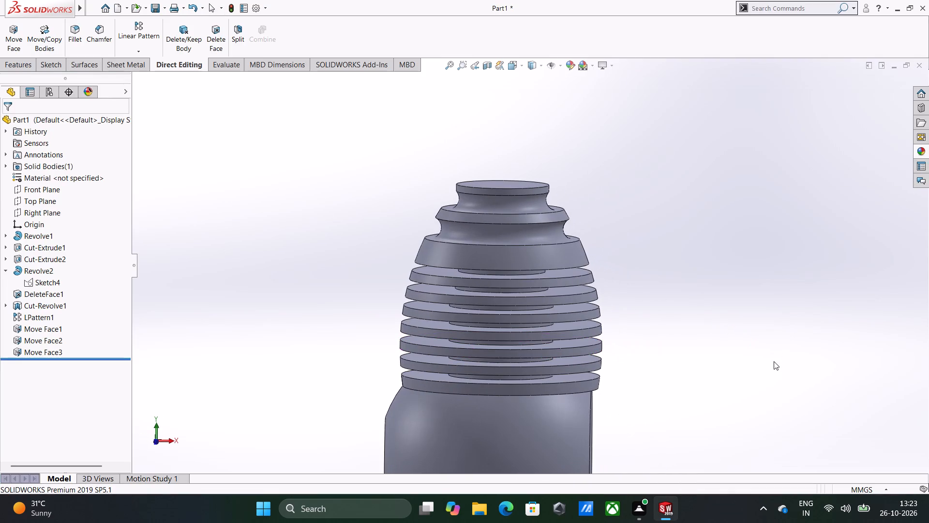
left_click(767, 352)
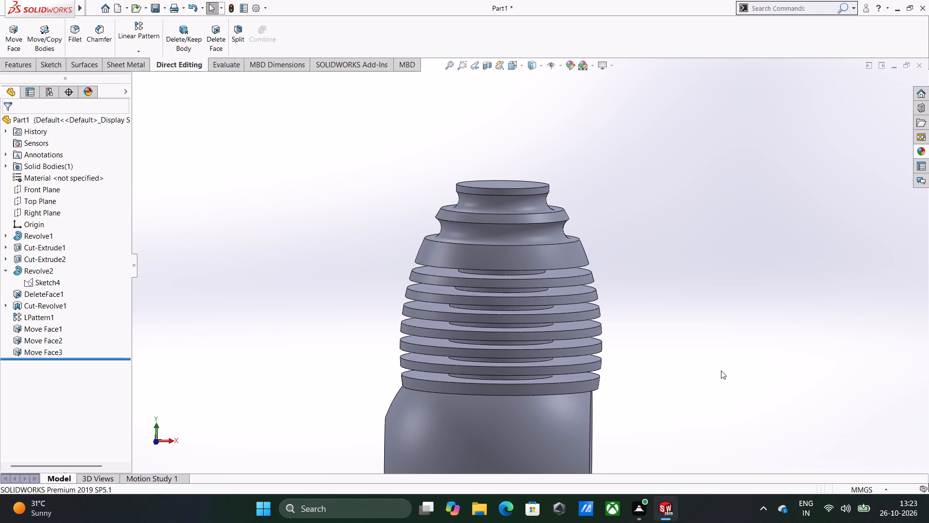
middle_click_drag(679, 434, 633, 433)
middle_click_drag(546, 410, 520, 400)
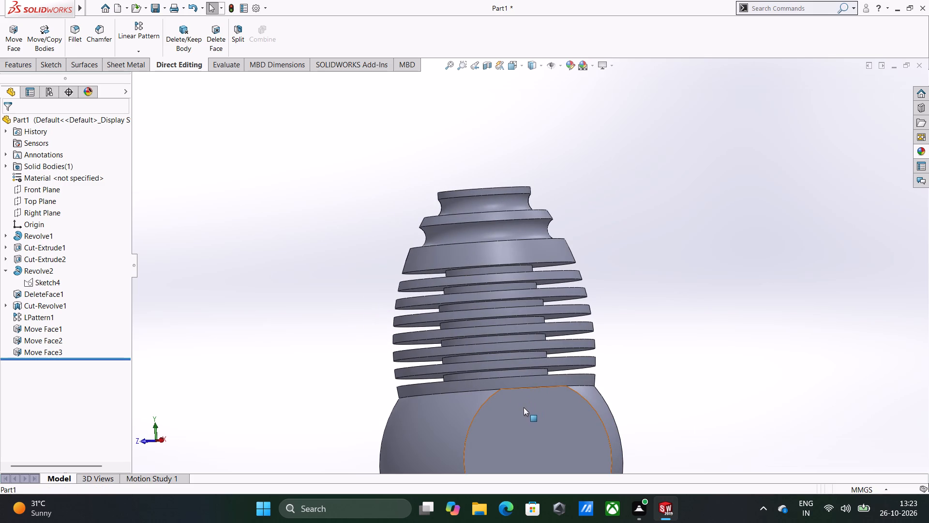
middle_click_drag(524, 407, 534, 305, "ctrl")
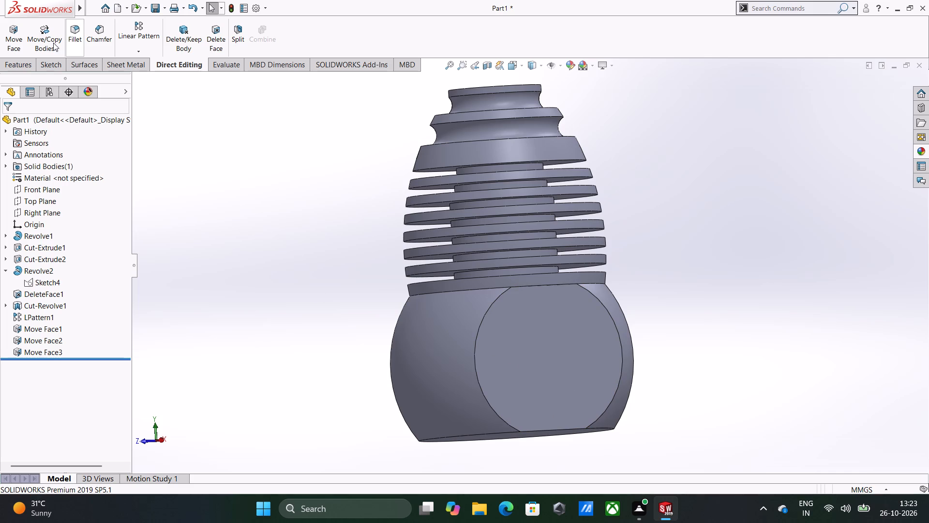
left_click(26, 62)
left_click(197, 37)
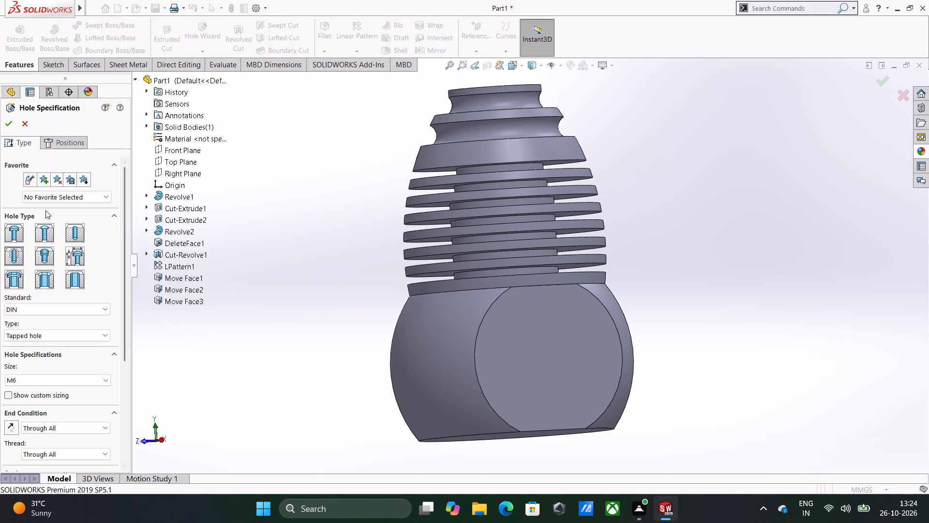
left_click(76, 229)
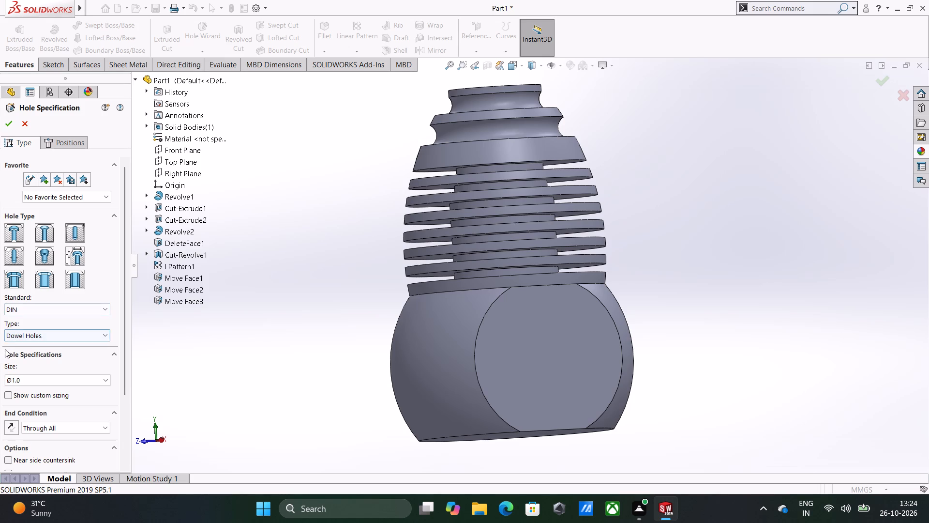
left_click(47, 336)
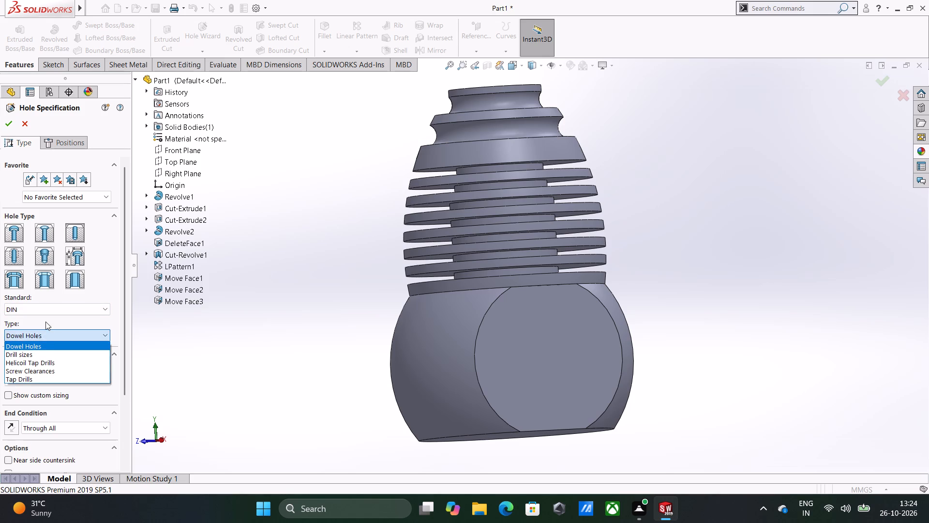
left_click(44, 351)
Enable custom sizing for the hole and set its diameter to 13.4 mm.
left_click(74, 381)
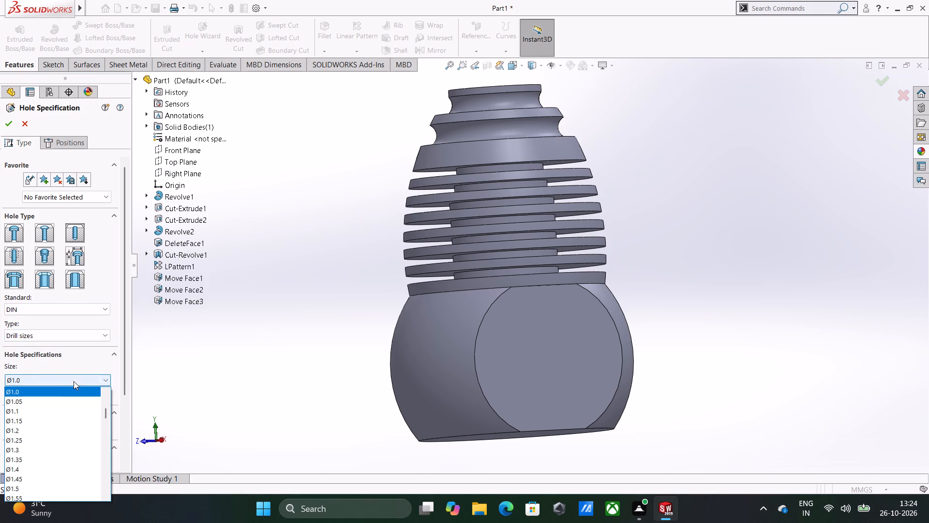
scroll(57, 412, "down", 10)
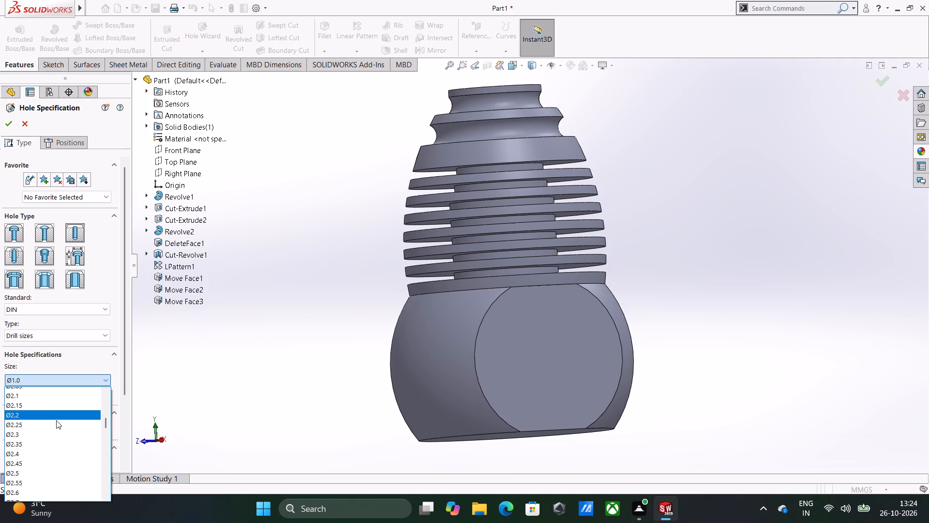
scroll(56, 420, "down", 12)
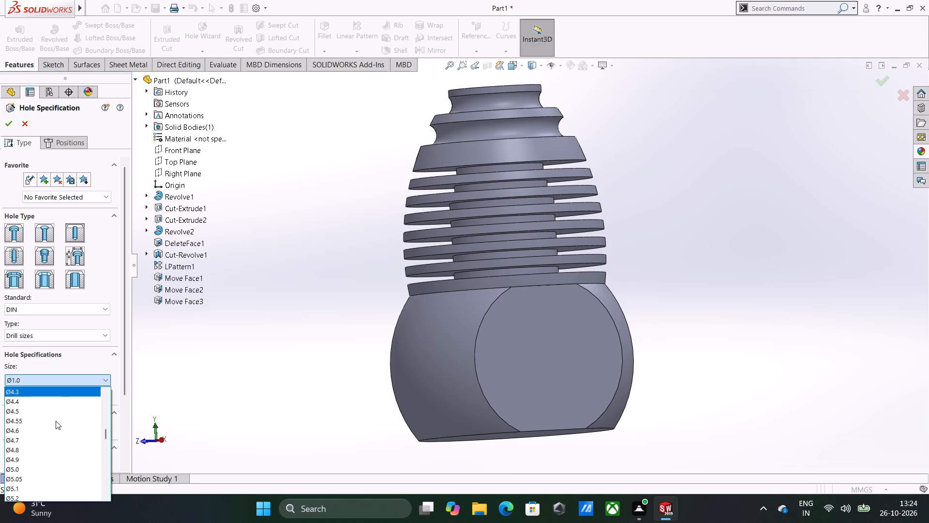
scroll(56, 421, "down", 8)
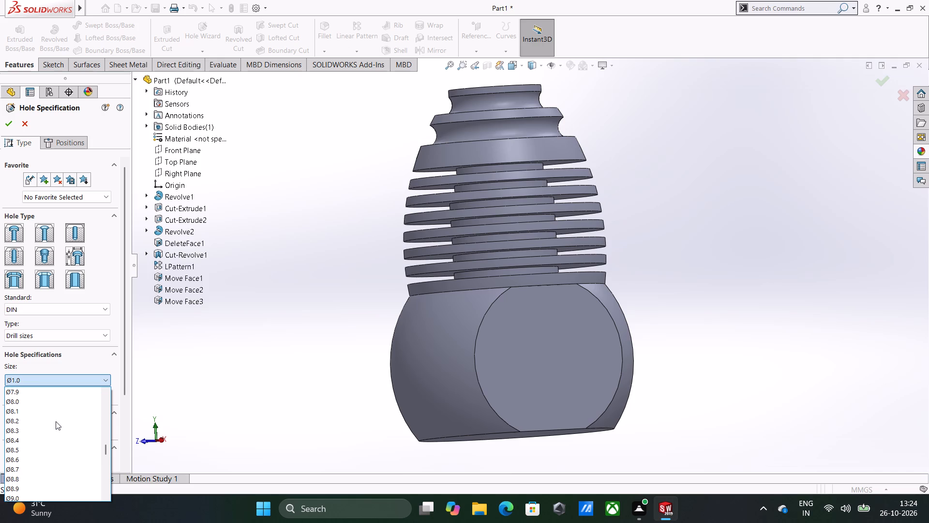
scroll(56, 421, "down", 10)
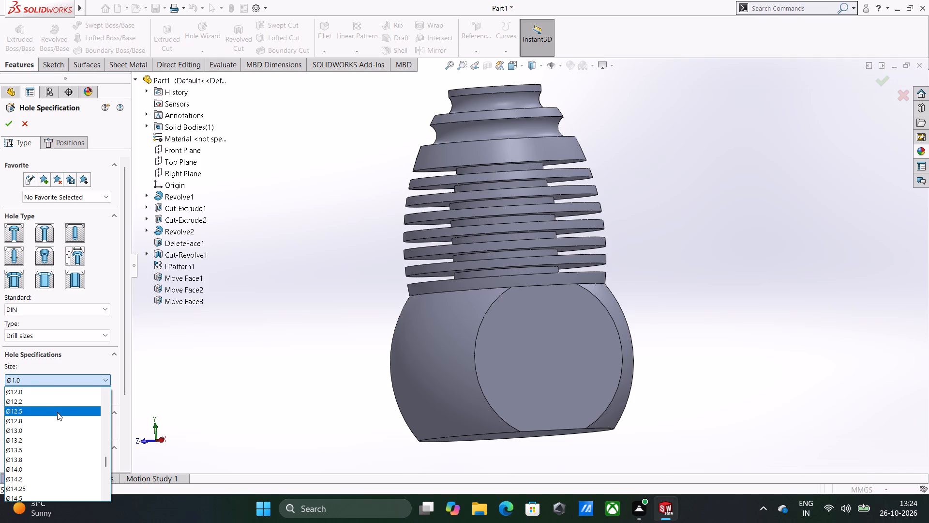
left_click(72, 380)
left_click(10, 396)
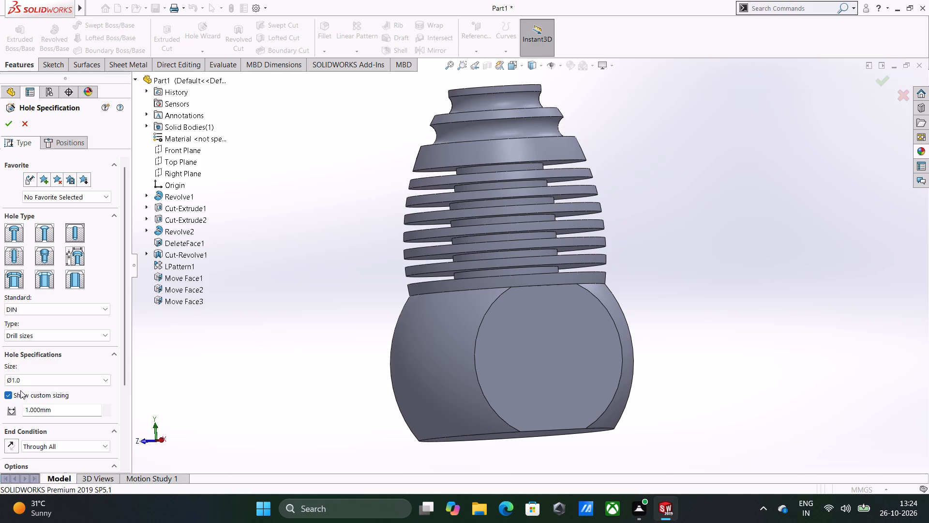
double_click(69, 411)
type("13.4")
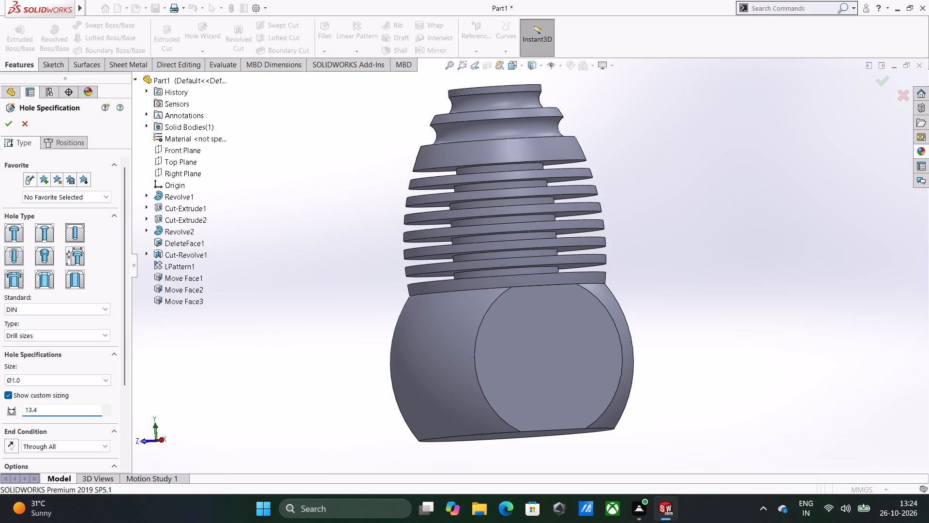
Make the hole blind with a depth of 19 mm.
left_click_drag(128, 349, 137, 385)
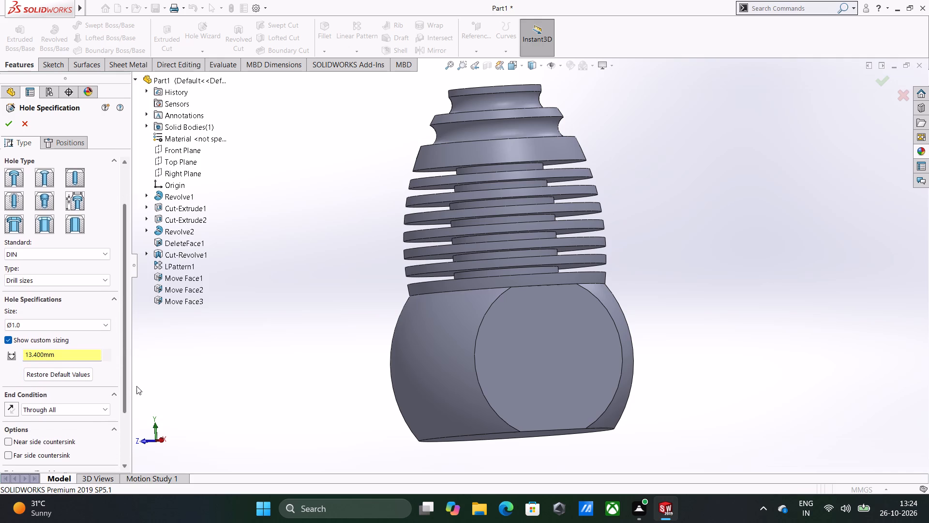
left_click(110, 404)
left_click(87, 420)
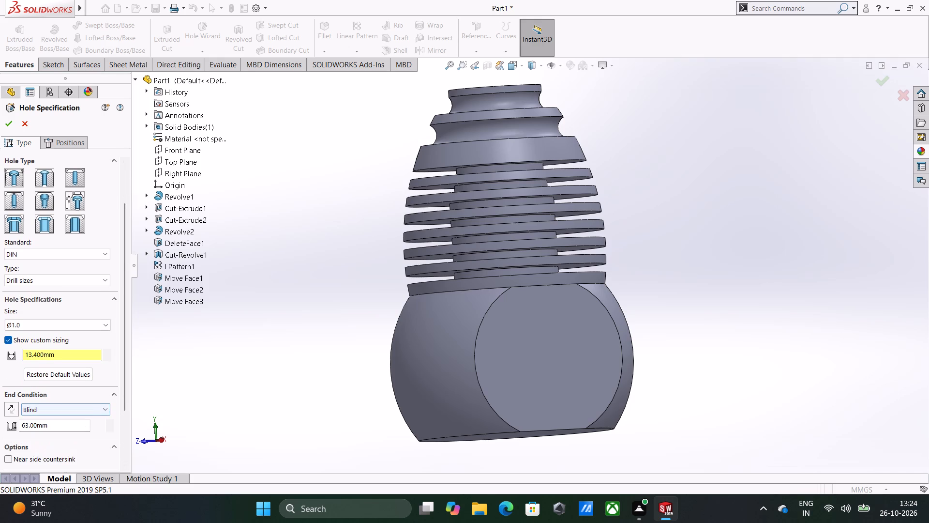
double_click(71, 425)
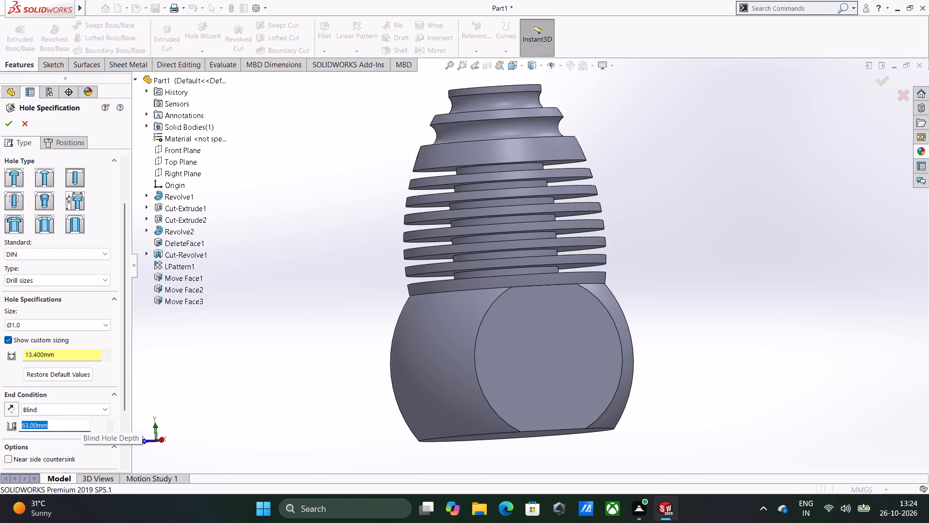
type("19")
scroll(67, 347, "down", 6)
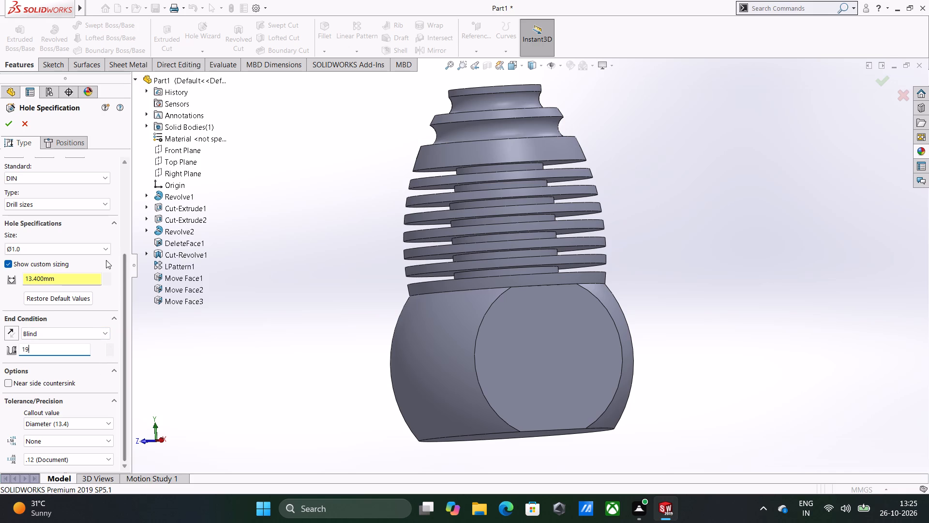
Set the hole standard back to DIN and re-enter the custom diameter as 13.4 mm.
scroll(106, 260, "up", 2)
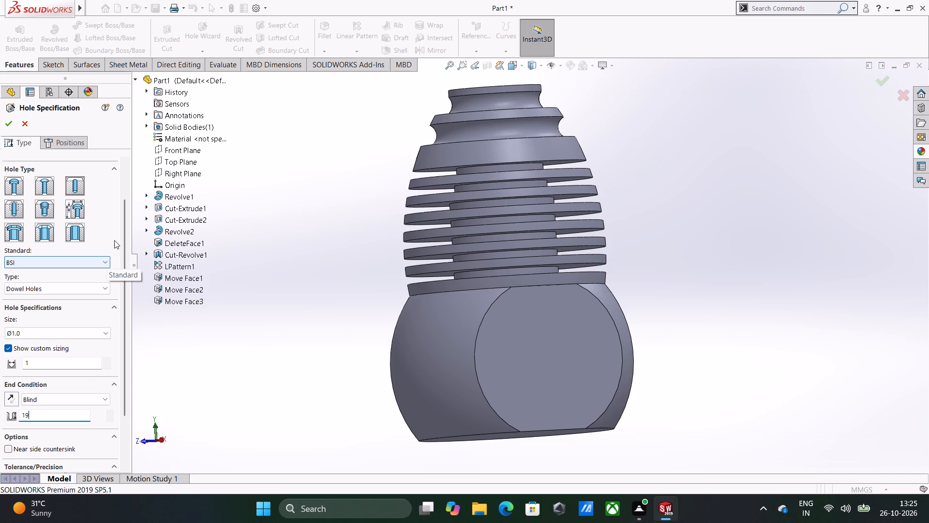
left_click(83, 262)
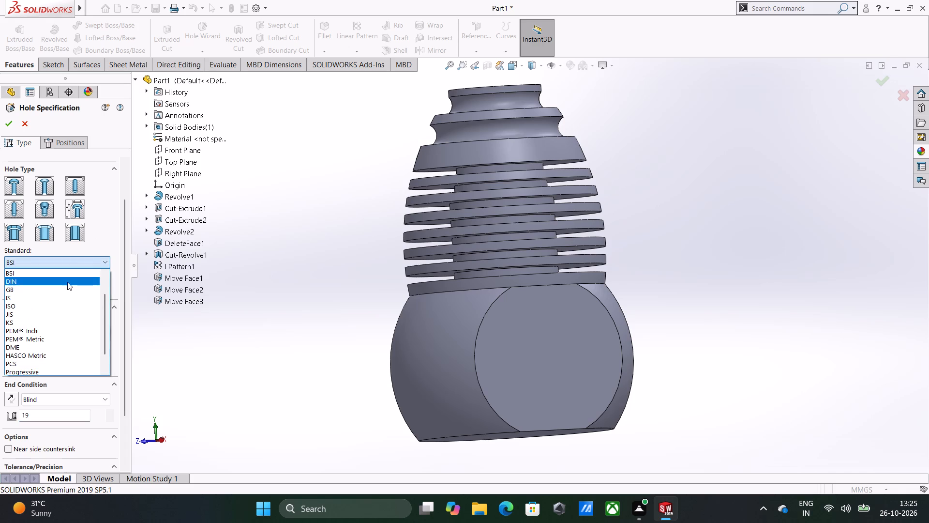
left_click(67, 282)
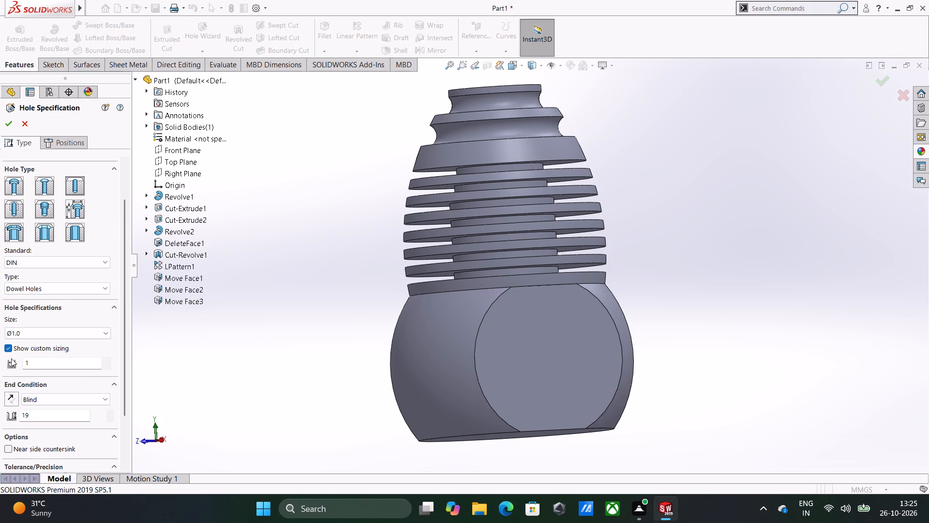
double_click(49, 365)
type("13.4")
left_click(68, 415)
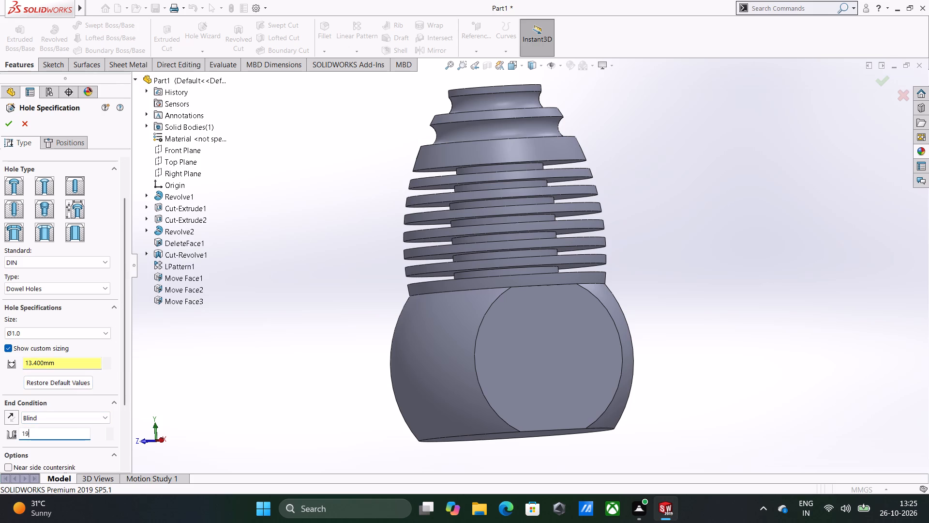
Look through the available sizes for the plain DIN dowel hole.
scroll(91, 366, "down", 3)
scroll(92, 368, "up", 2)
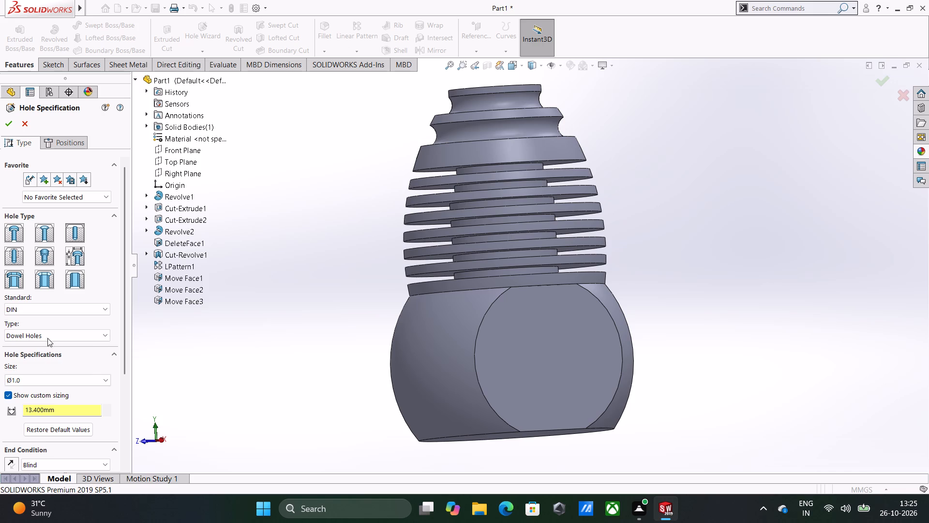
left_click(74, 242)
left_click(85, 382)
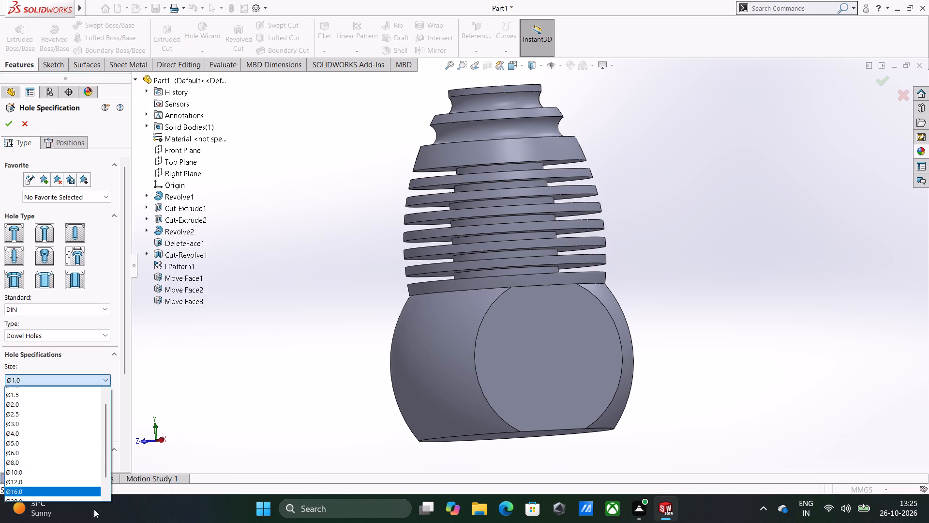
scroll(93, 510, "down", 2)
scroll(74, 453, "down", 3)
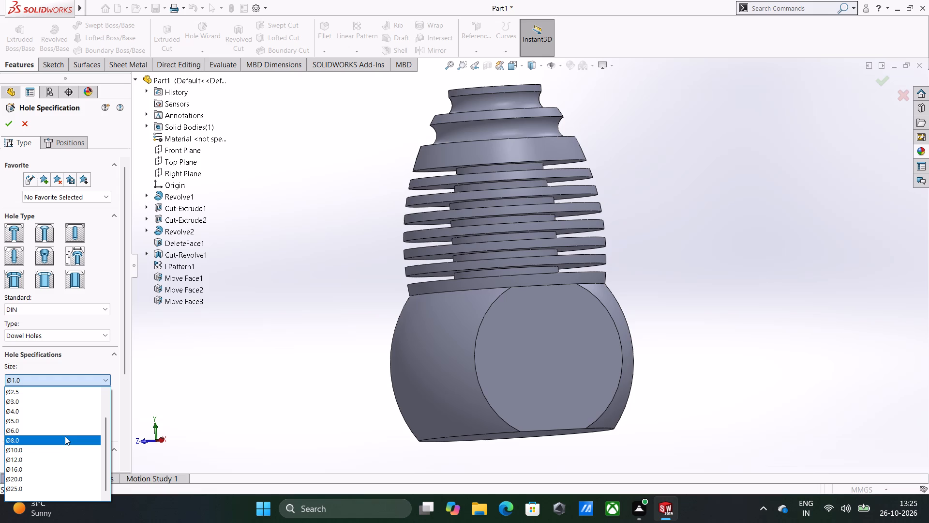
scroll(65, 436, "up", 2)
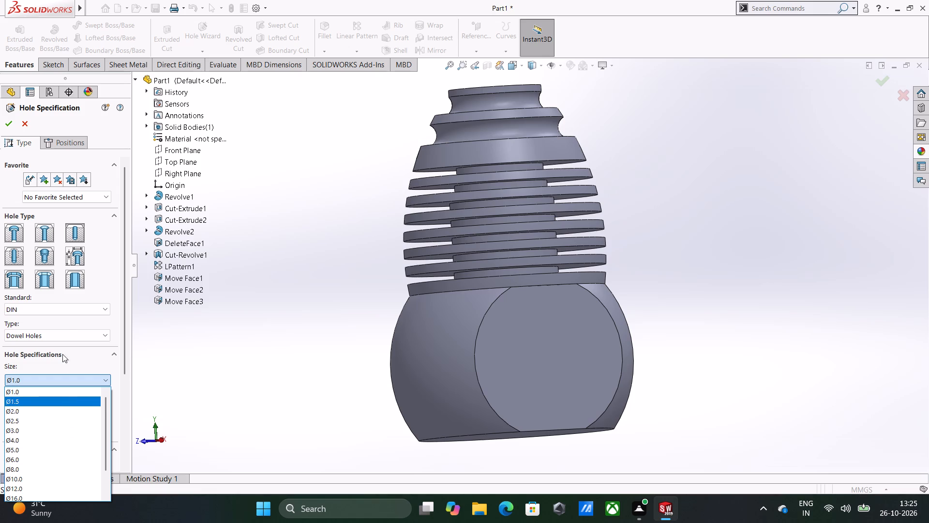
left_click(64, 332)
Change the hole's type from dowel holes to Drill sizes and choose the Ø13.0 size.
left_click(63, 334)
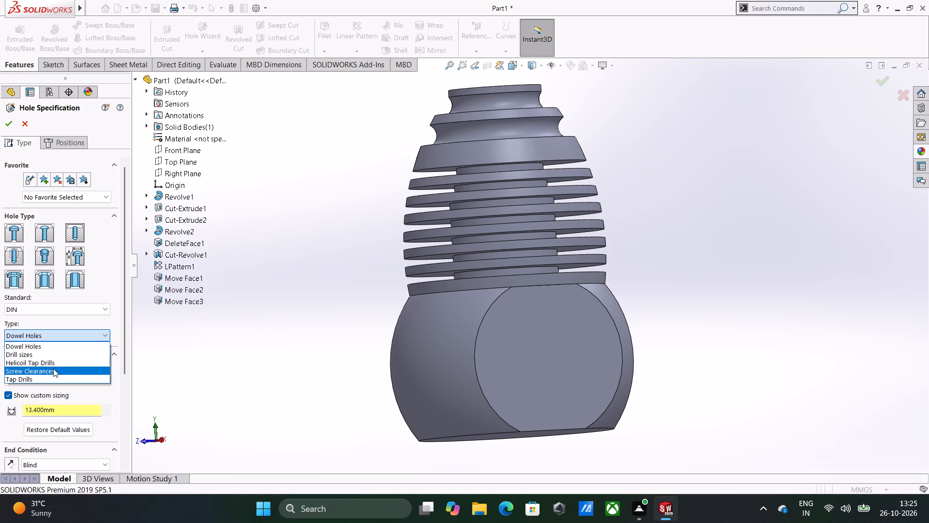
left_click(48, 355)
left_click(59, 380)
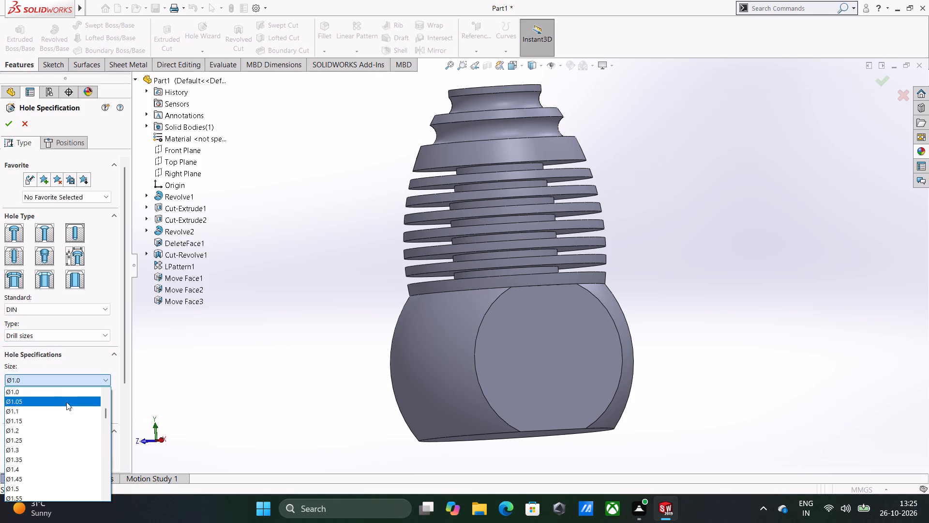
scroll(53, 462, "down", 11)
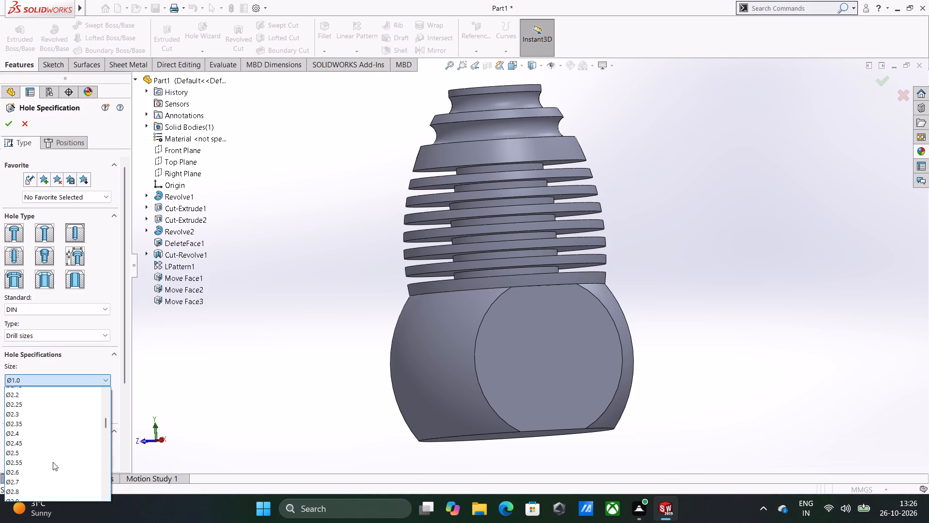
scroll(53, 462, "down", 12)
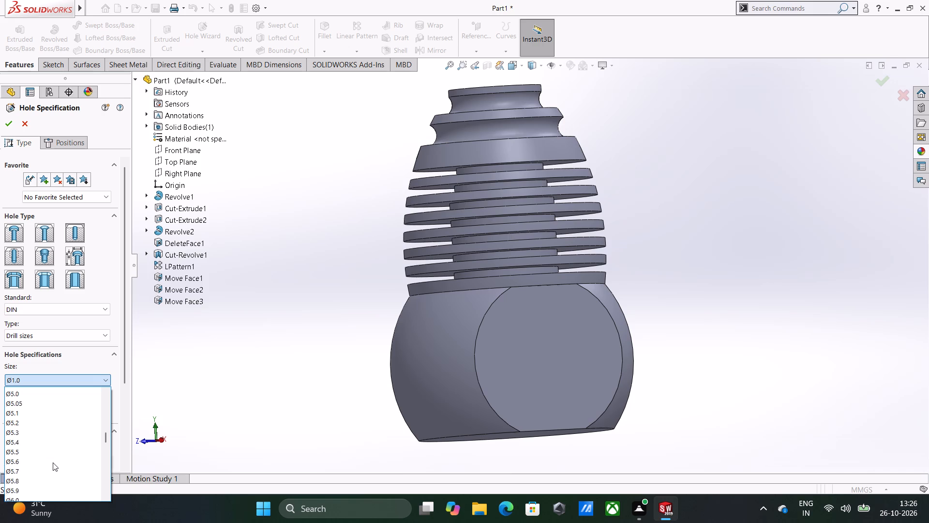
scroll(53, 462, "down", 11)
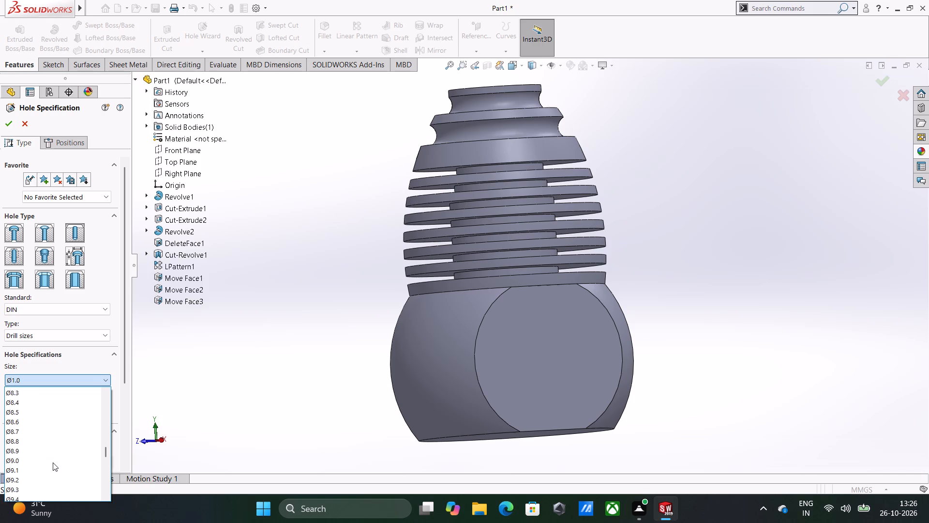
scroll(53, 462, "down", 5)
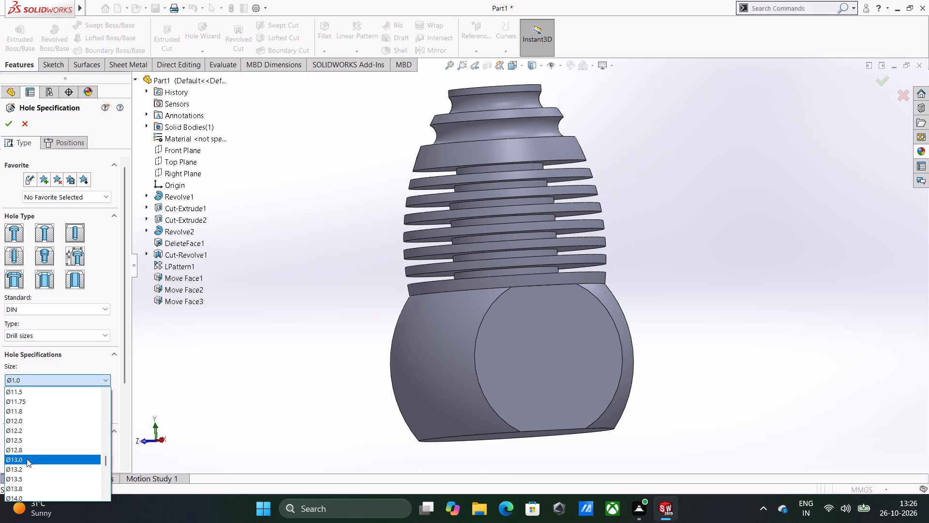
left_click(27, 459)
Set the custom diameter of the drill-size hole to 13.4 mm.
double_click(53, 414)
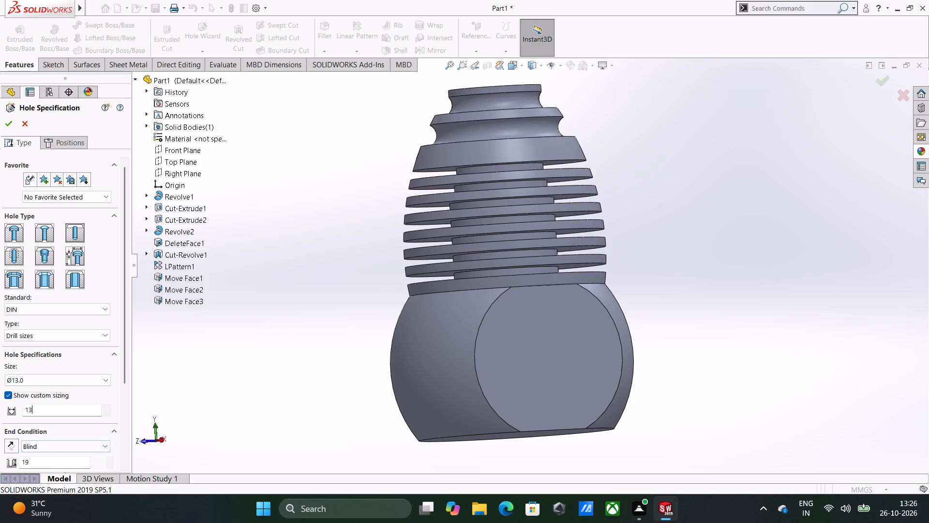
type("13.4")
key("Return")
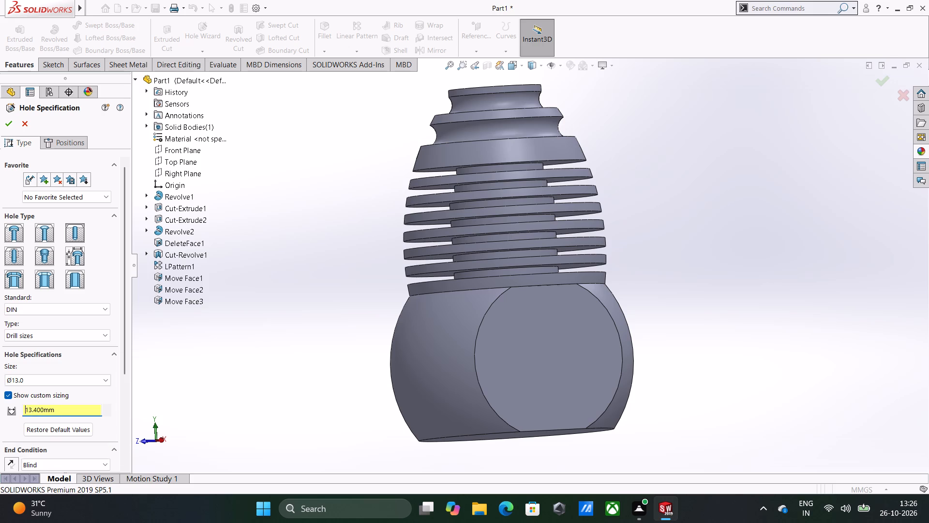
Set the blind depth of the drill-size hole to 19 mm.
scroll(58, 411, "down", 1)
scroll(75, 448, "down", 2)
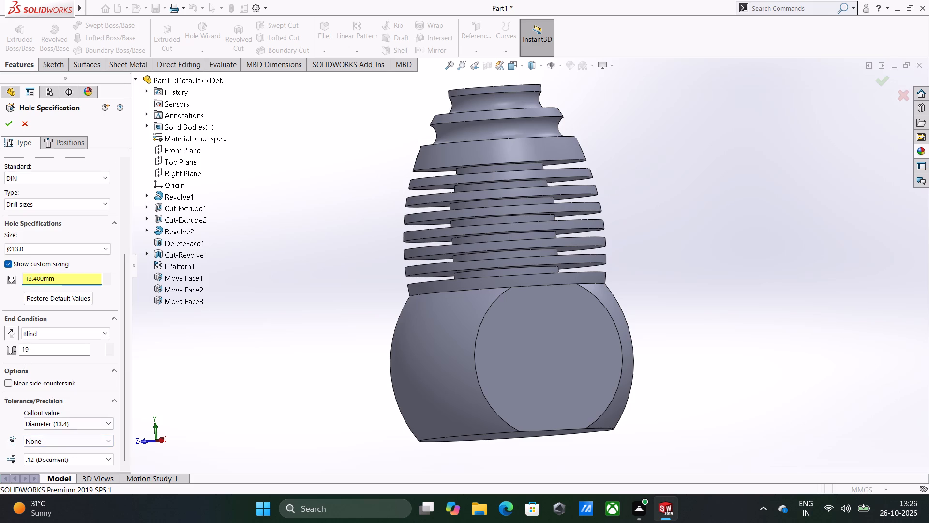
left_click(108, 352)
left_click(109, 345)
double_click(65, 350)
type("19")
key("Return")
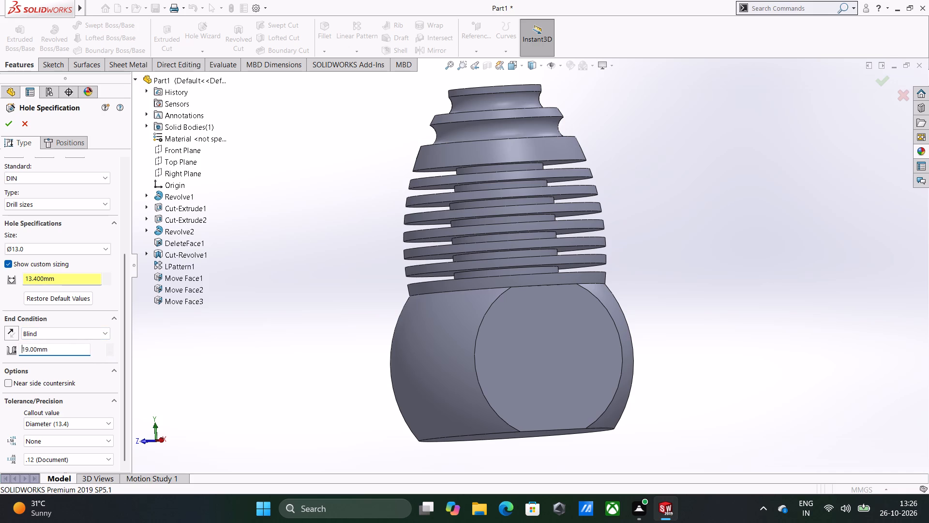
Change the hole's drill size to Ø13.2.
scroll(92, 339, "up", 3)
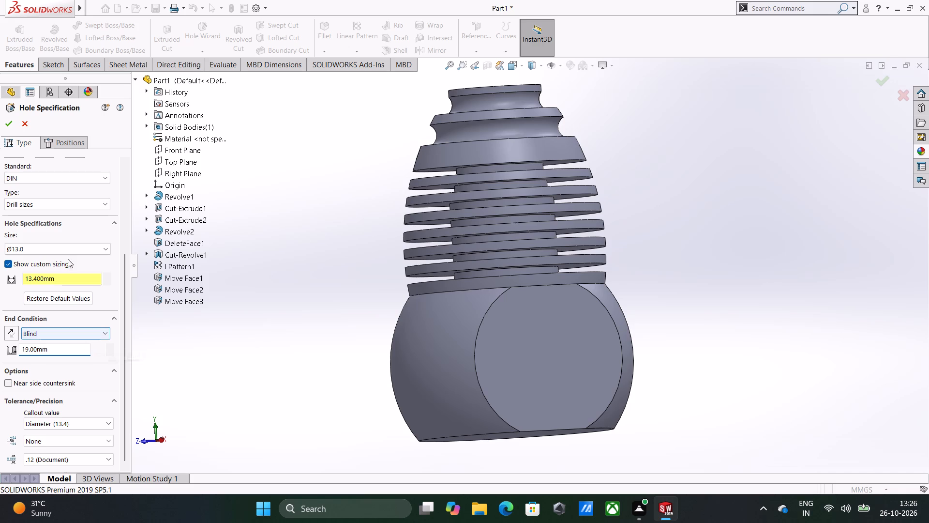
scroll(64, 238, "up", 3)
scroll(64, 240, "down", 7)
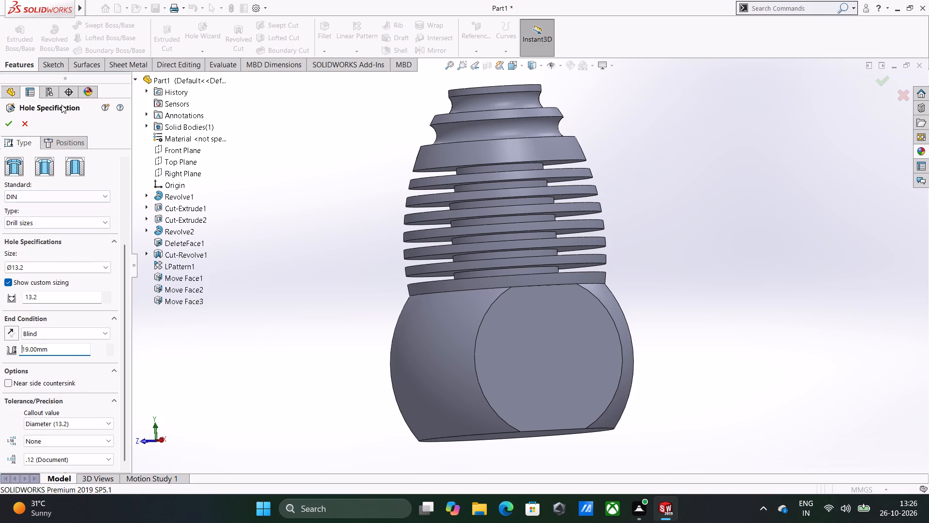
Place the hole at the centre of the large flat circular face on the sphere's side and finish it.
left_click(55, 143)
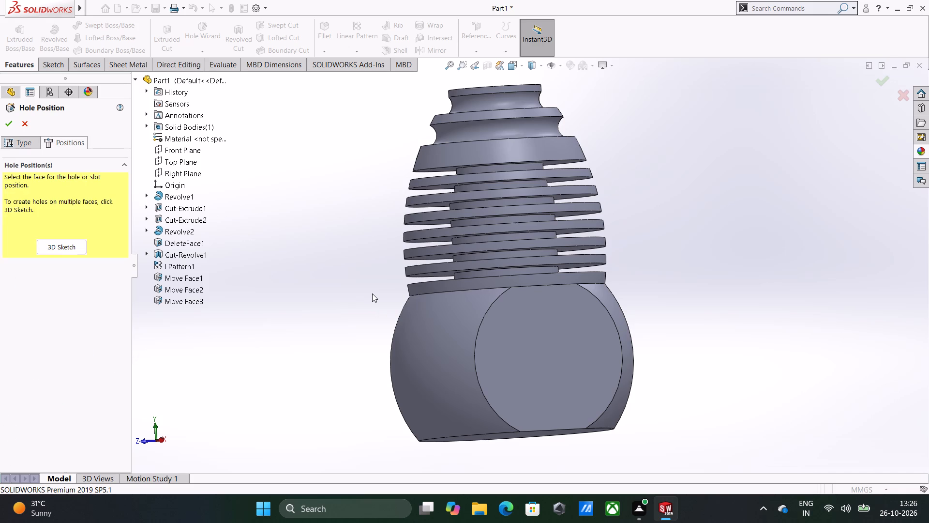
left_click(569, 370)
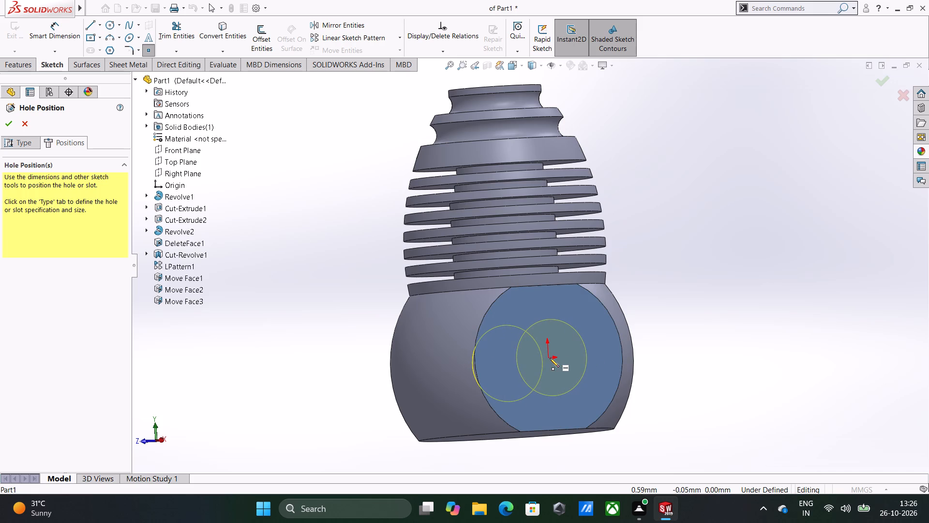
left_click(550, 358)
right_click(553, 349)
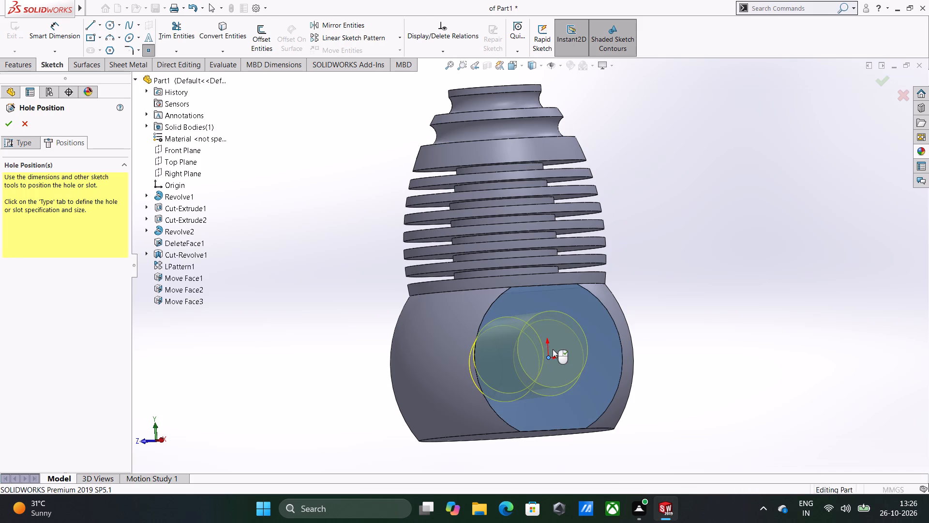
left_click(750, 267)
Start a second plain DIN drill-size hole with the Hole Wizard and choose the Ø4.0 size.
middle_click_drag(678, 354, 658, 363)
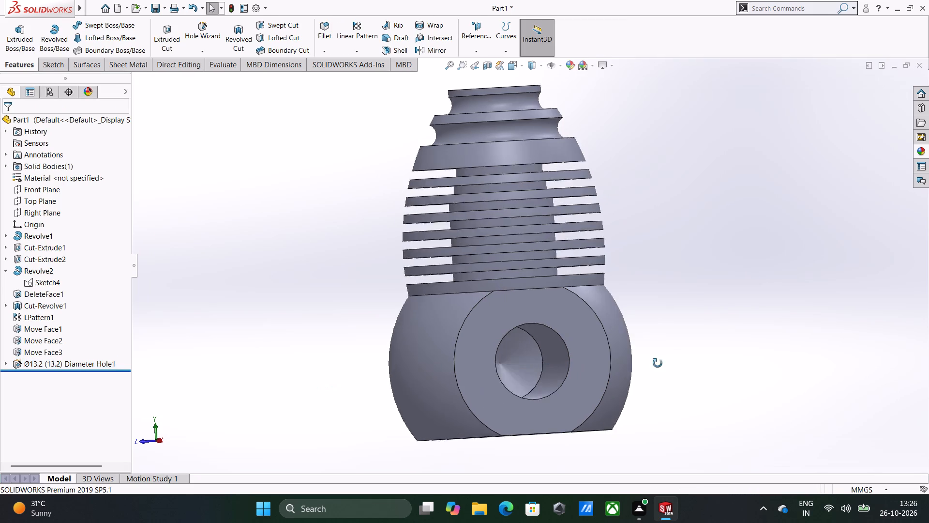
middle_click_drag(658, 363, 652, 367)
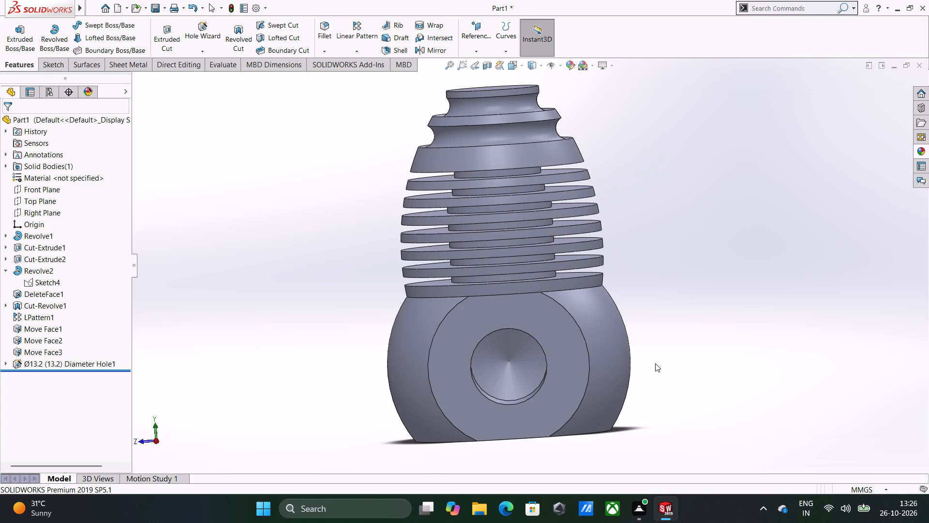
middle_click_drag(648, 359, 515, 356)
middle_click_drag(650, 323, 620, 337)
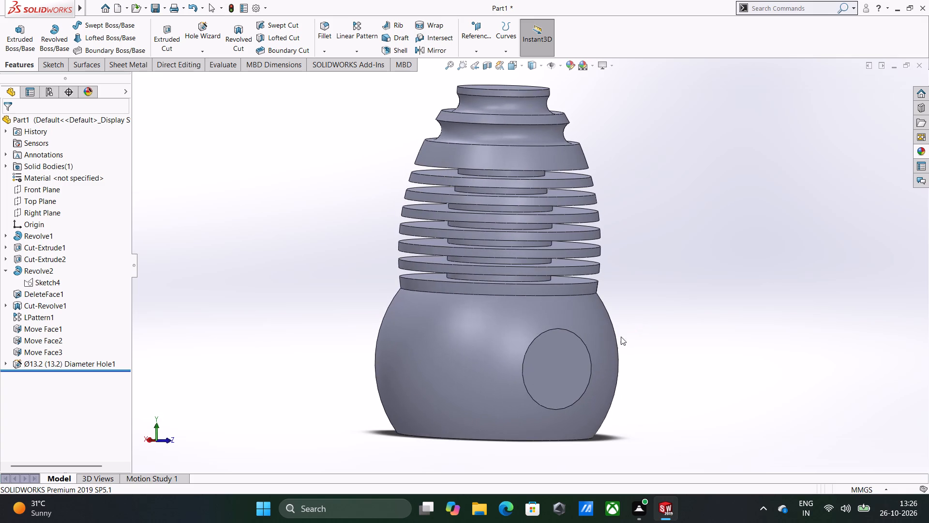
left_click(207, 37)
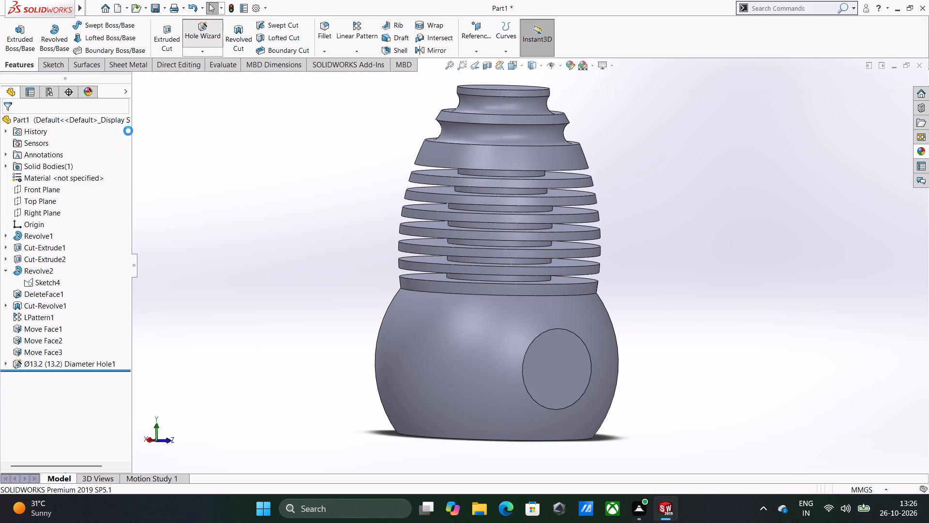
left_click(83, 231)
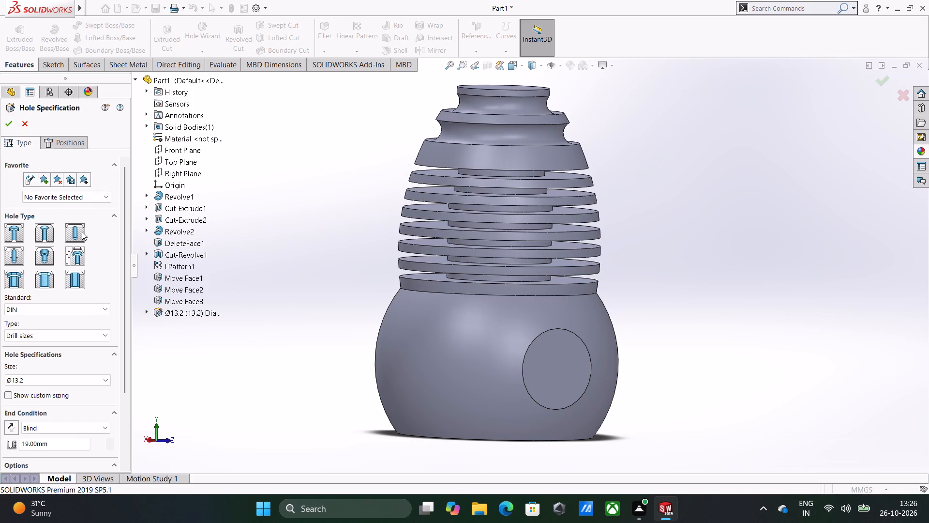
left_click(62, 380)
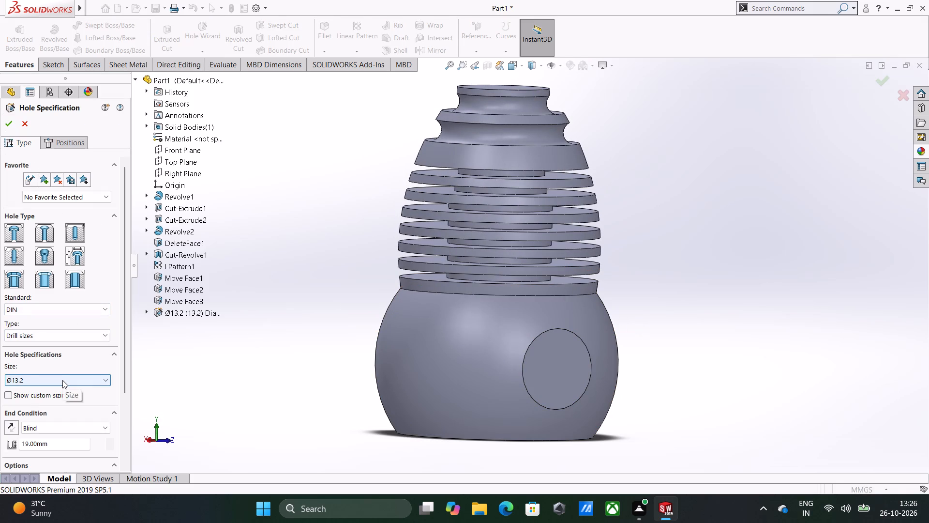
scroll(43, 455, "up", 18)
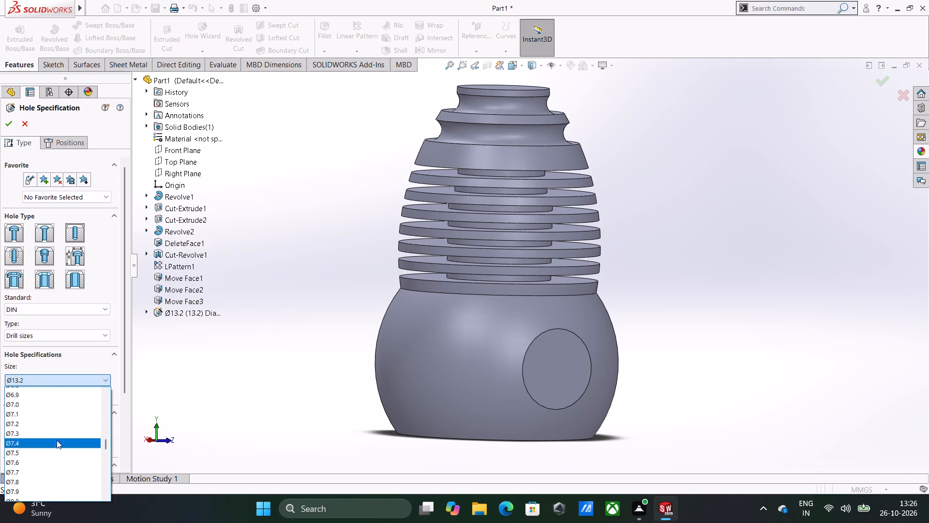
scroll(57, 440, "up", 8)
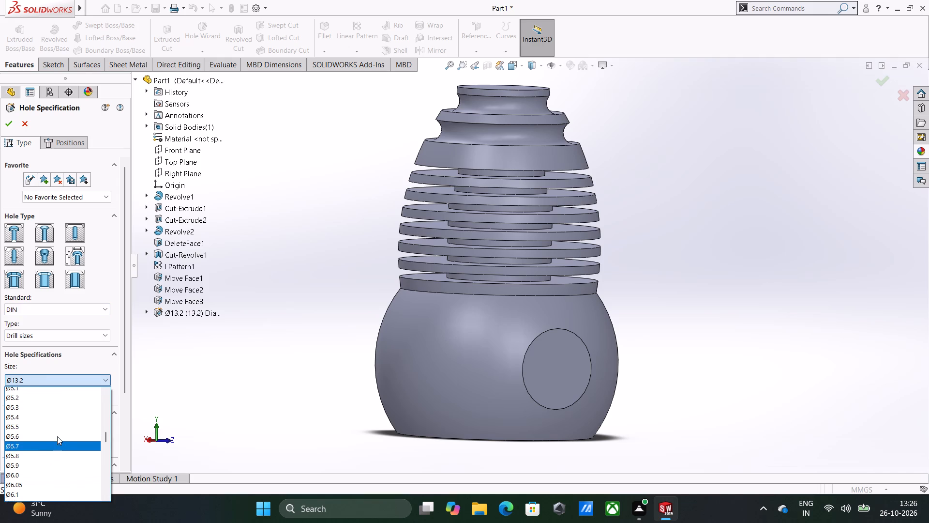
scroll(58, 434, "up", 7)
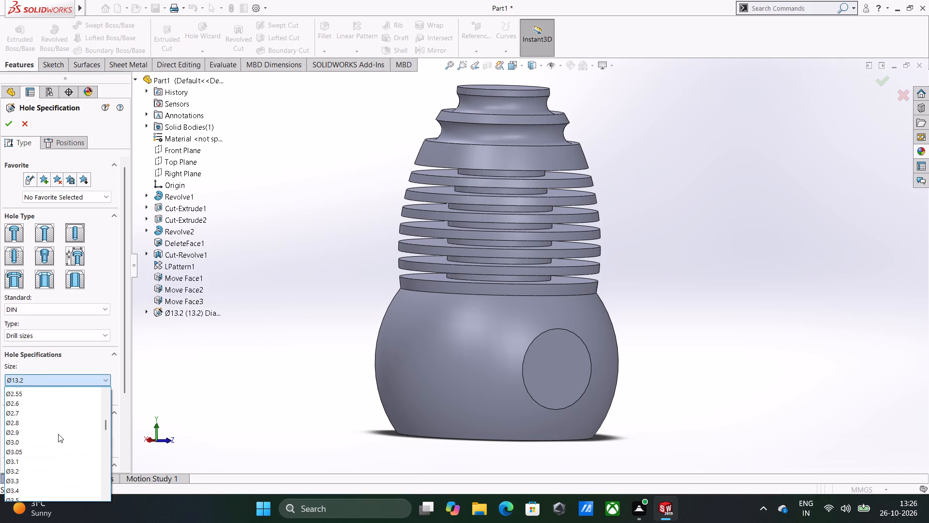
scroll(58, 423, "up", 1)
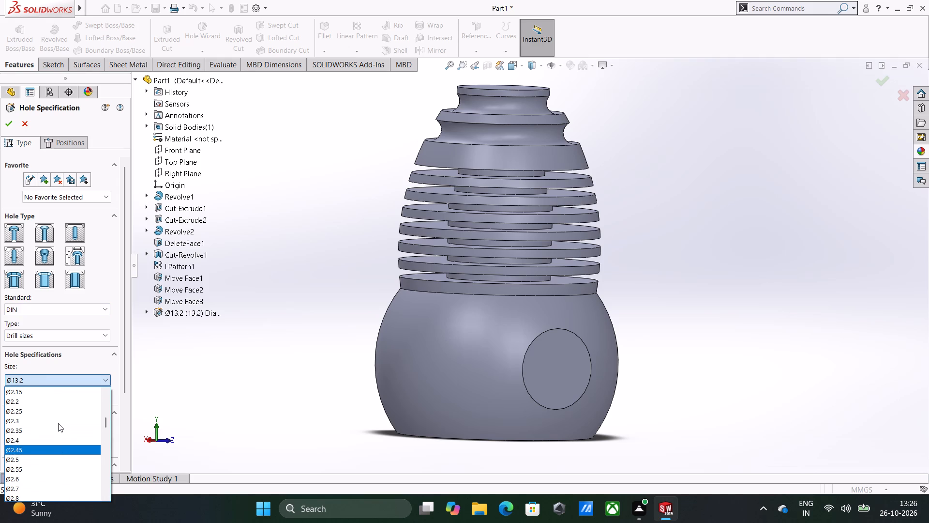
scroll(53, 432, "down", 5)
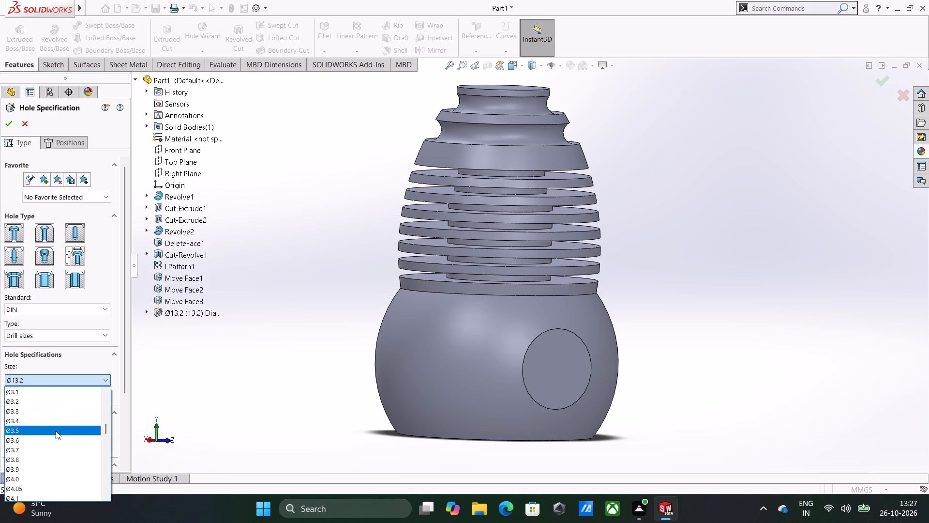
scroll(56, 431, "down", 1)
left_click(27, 447)
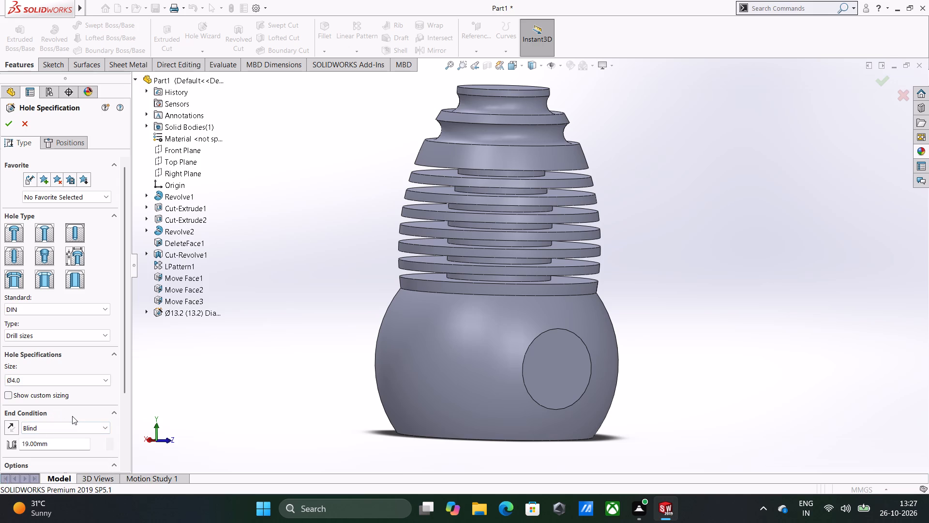
Set the Ø4.0 hole's end condition to Up To Next.
left_click(52, 434)
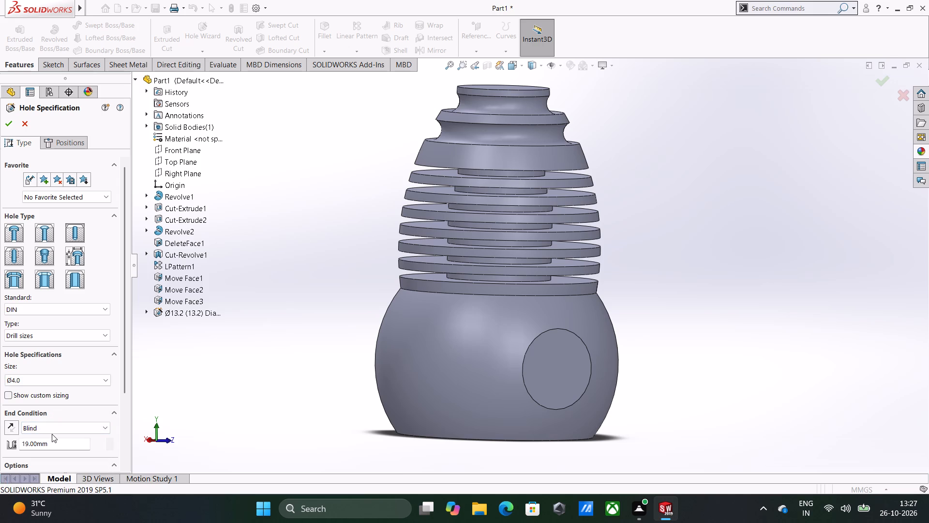
left_click(60, 429)
left_click(60, 455)
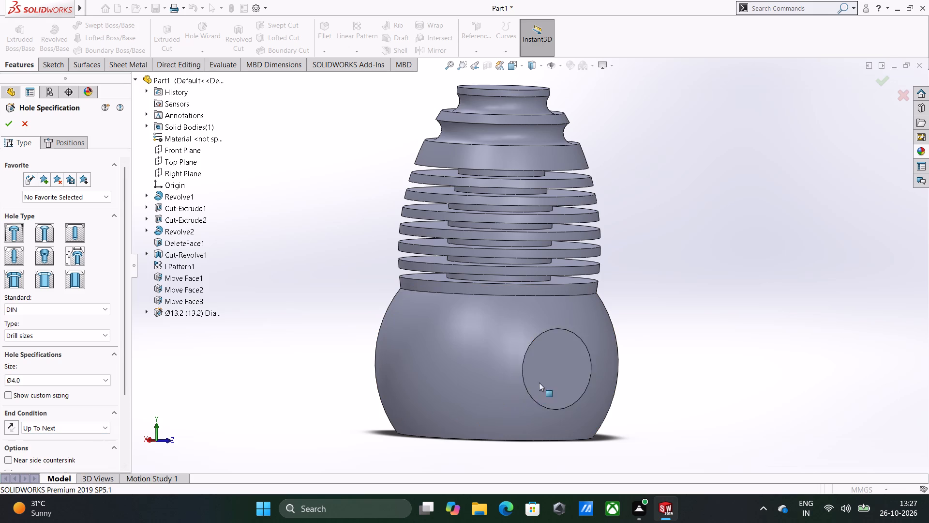
left_click(550, 369)
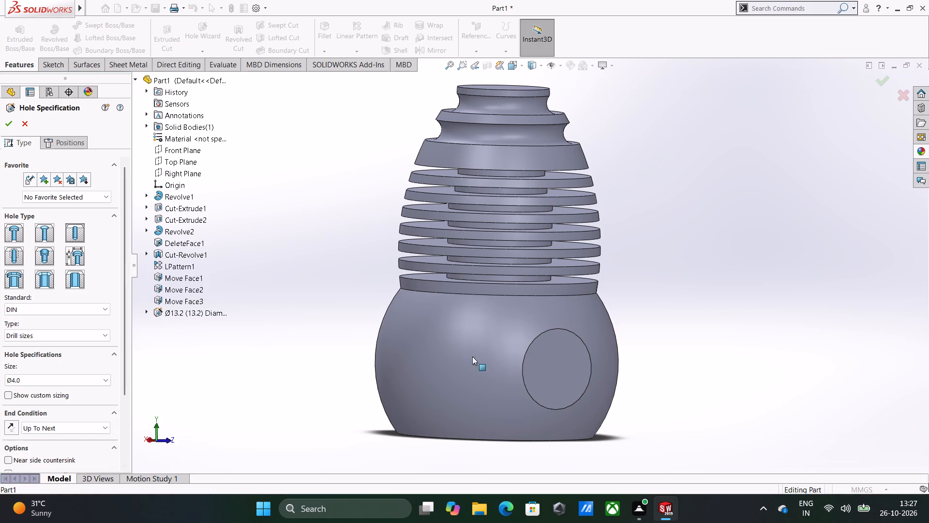
left_click(75, 143)
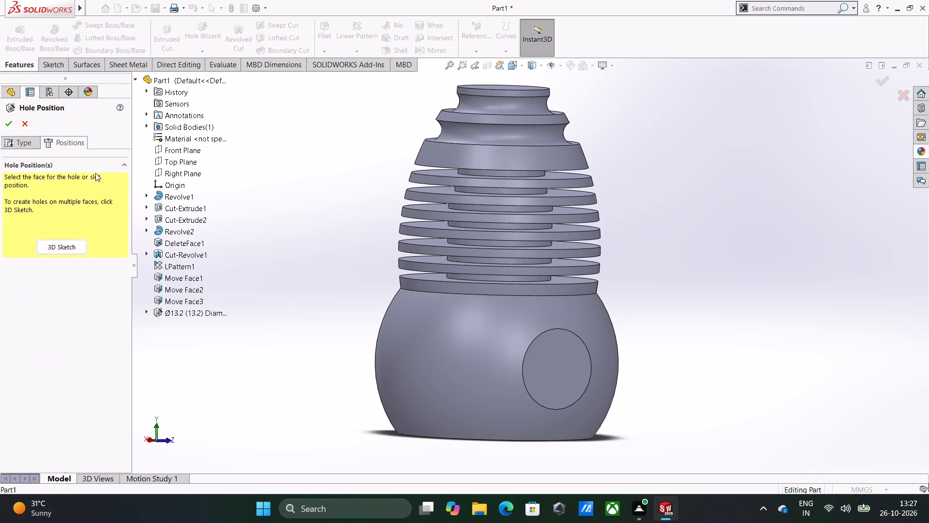
left_click(39, 146)
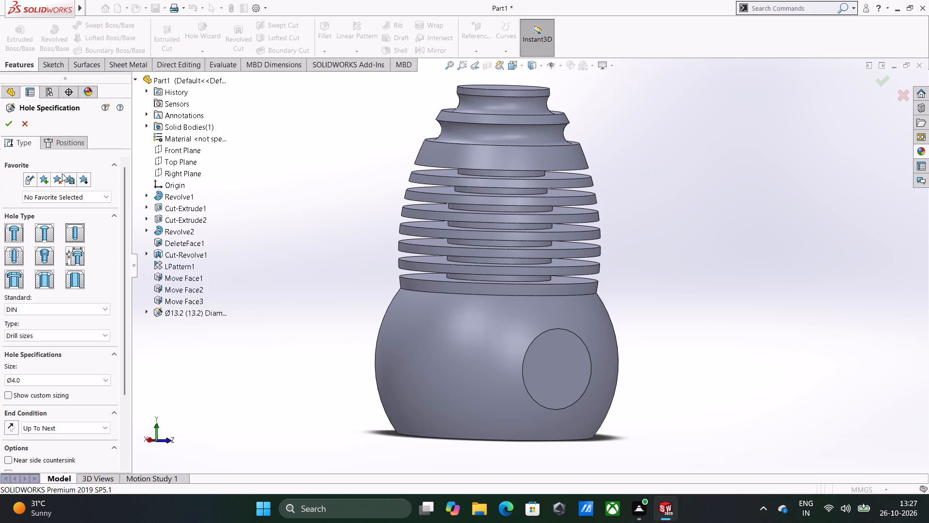
Enable a far side countersink for the Ø4.0 hole.
scroll(0, 325, "down", 3)
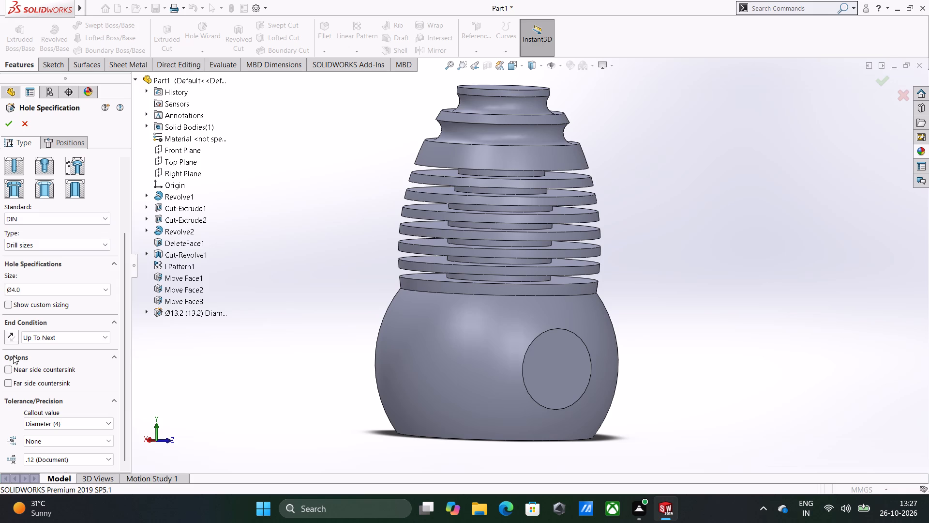
left_click(9, 385)
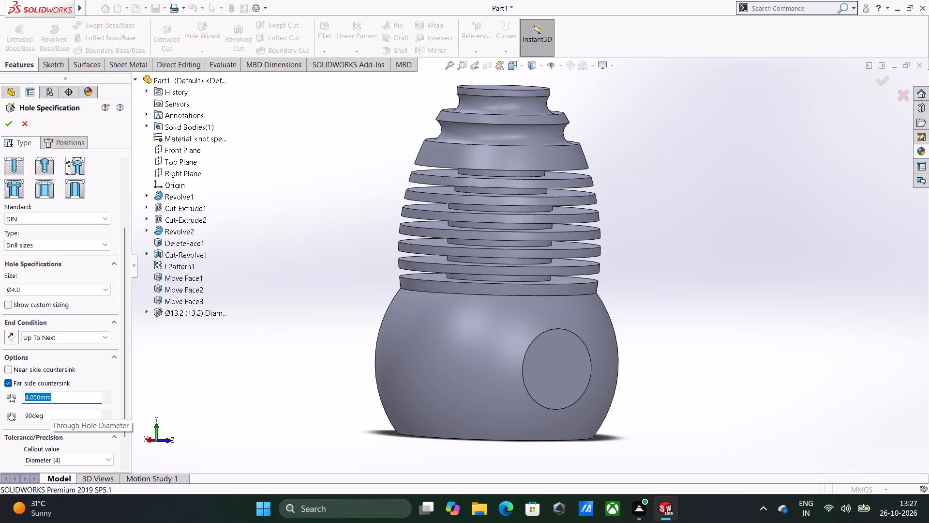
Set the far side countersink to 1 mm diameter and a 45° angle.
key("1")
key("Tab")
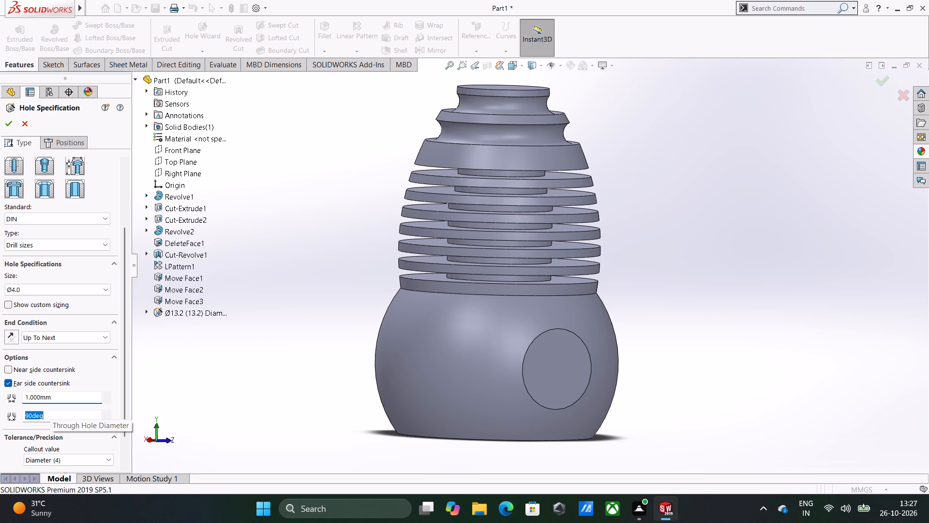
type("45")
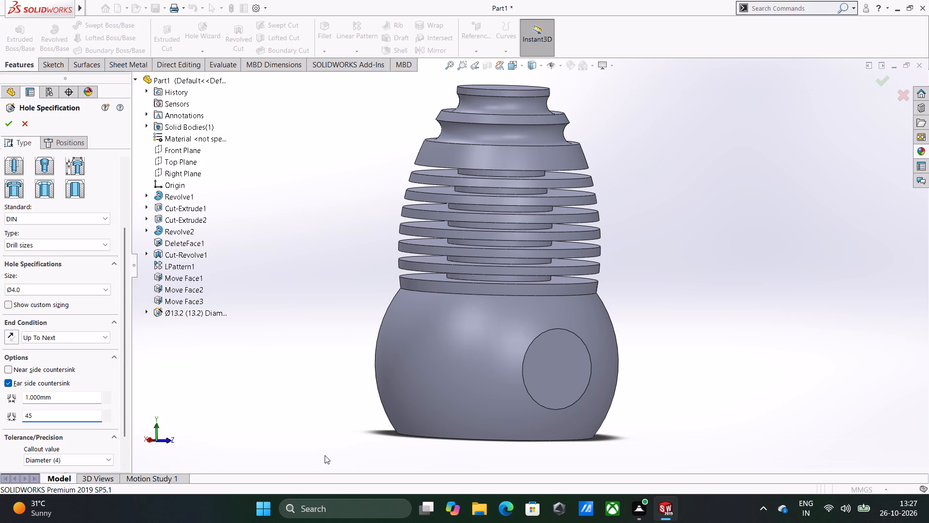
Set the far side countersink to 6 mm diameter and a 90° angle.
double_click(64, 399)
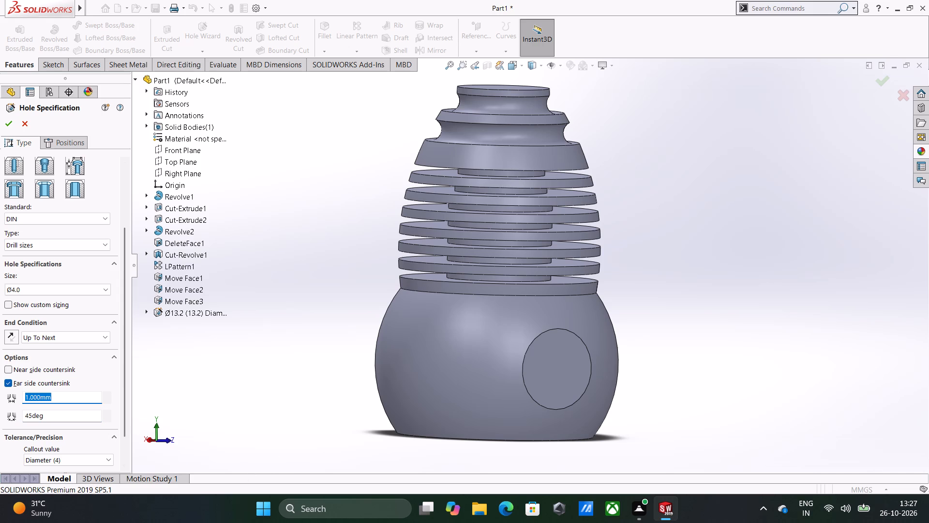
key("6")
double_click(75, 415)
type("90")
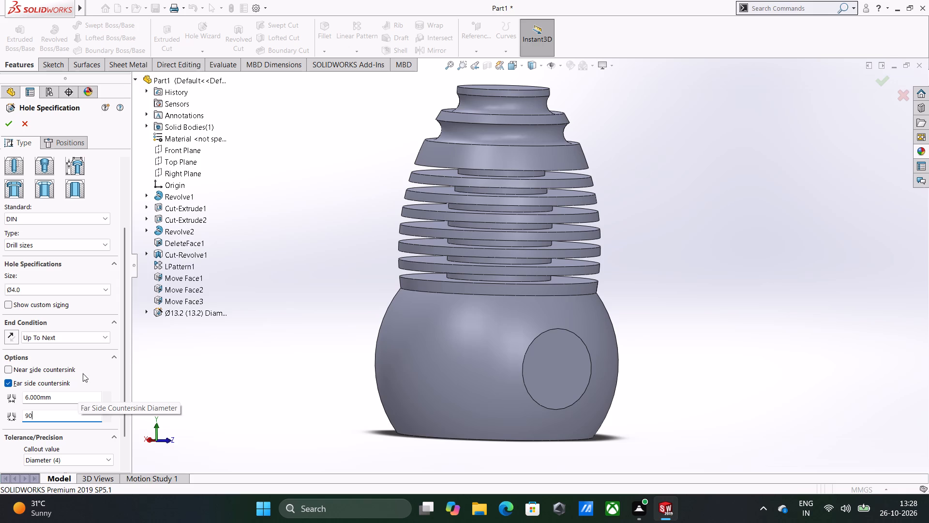
Place the Ø4.0 hole at the centre of the small flat circular face on the sphere's side and finish it.
left_click(560, 370)
middle_click_drag(556, 368, 543, 365)
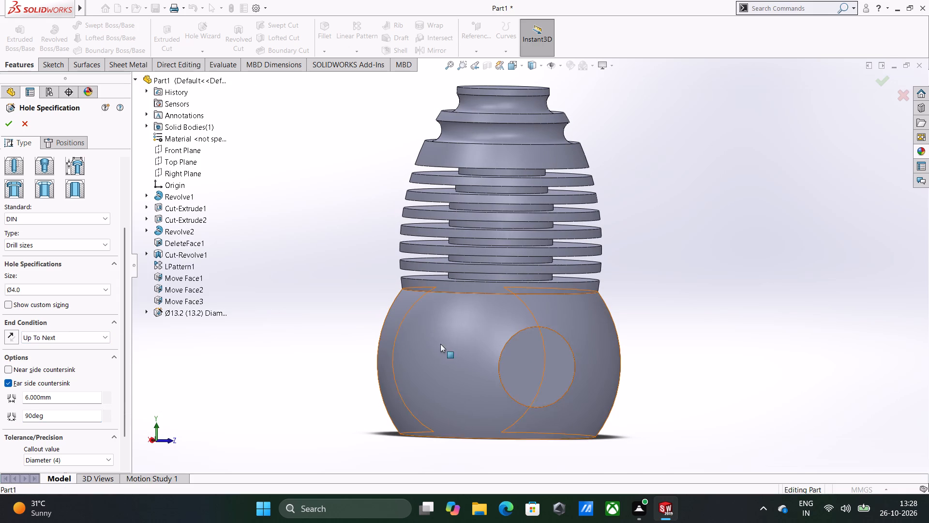
left_click(59, 139)
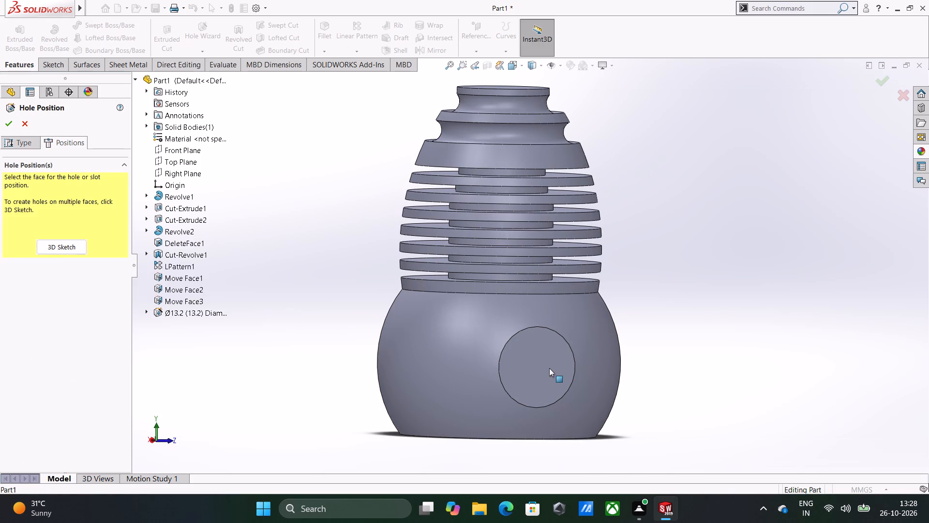
left_click(547, 367)
left_click(536, 368)
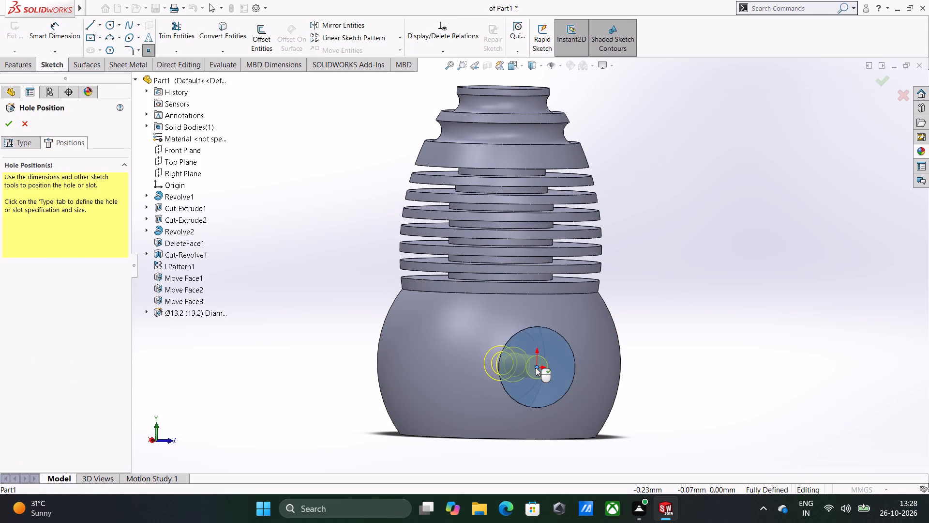
left_click(8, 124)
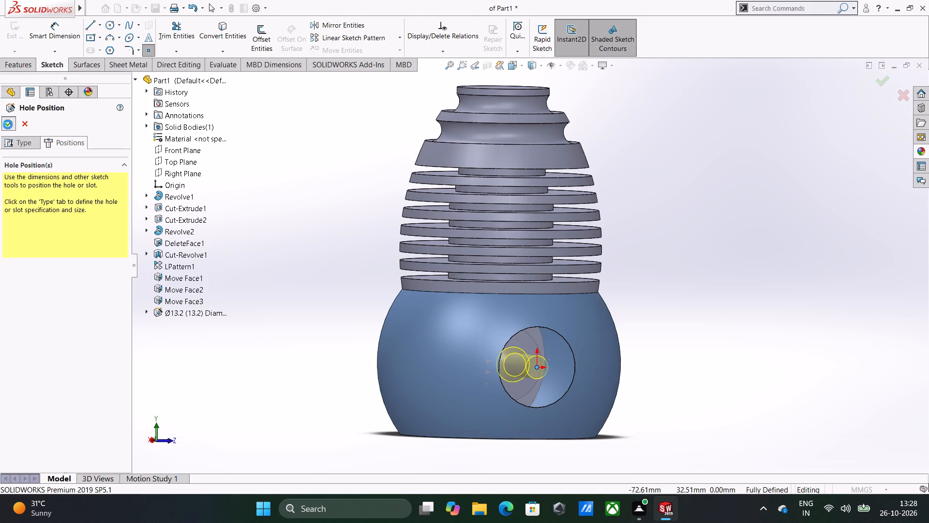
left_click(442, 305)
left_click(367, 293)
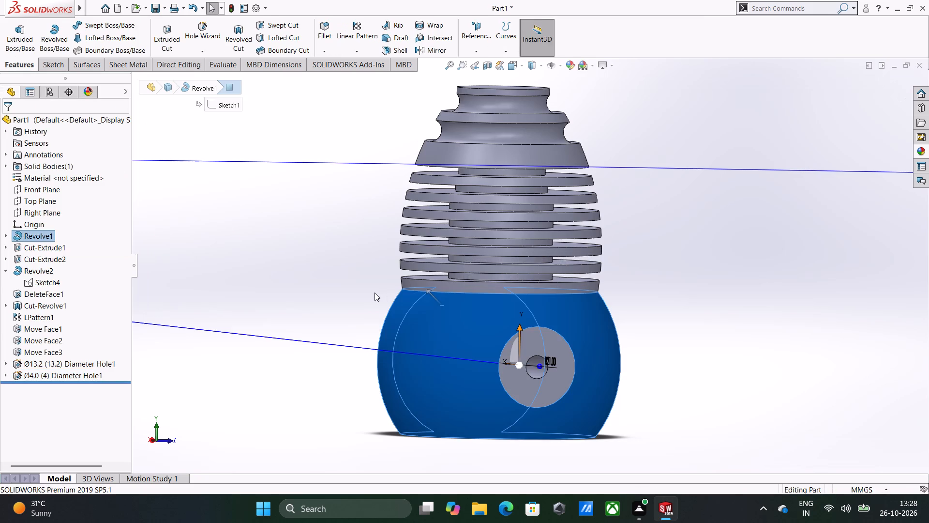
Edit the Ø4.0 hole to use a 6 mm diameter near side countersink, with the far side countersink disabled.
middle_click_drag(383, 293, 548, 344)
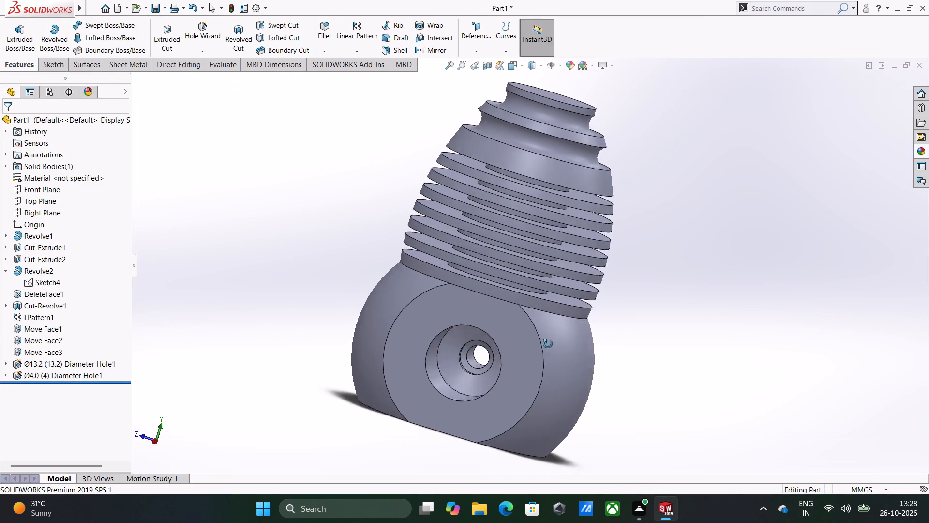
middle_click_drag(548, 344, 493, 319)
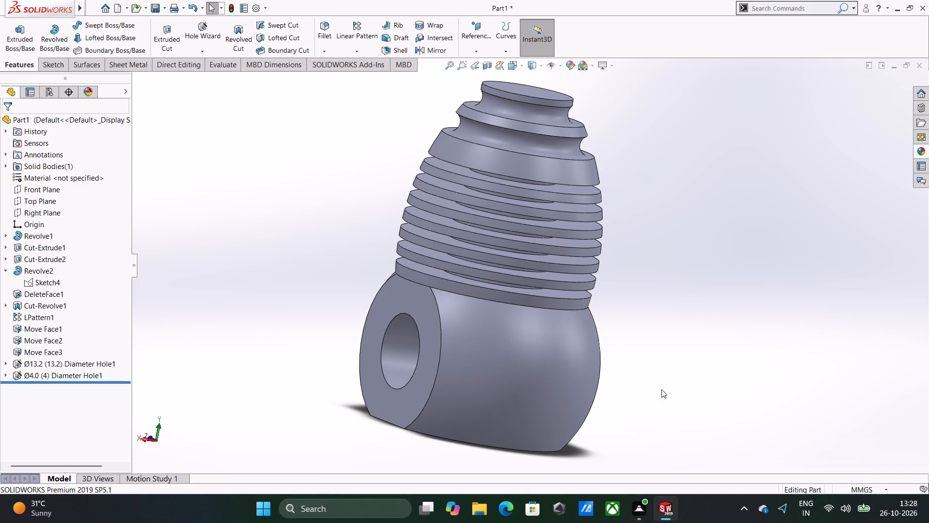
left_click(8, 373)
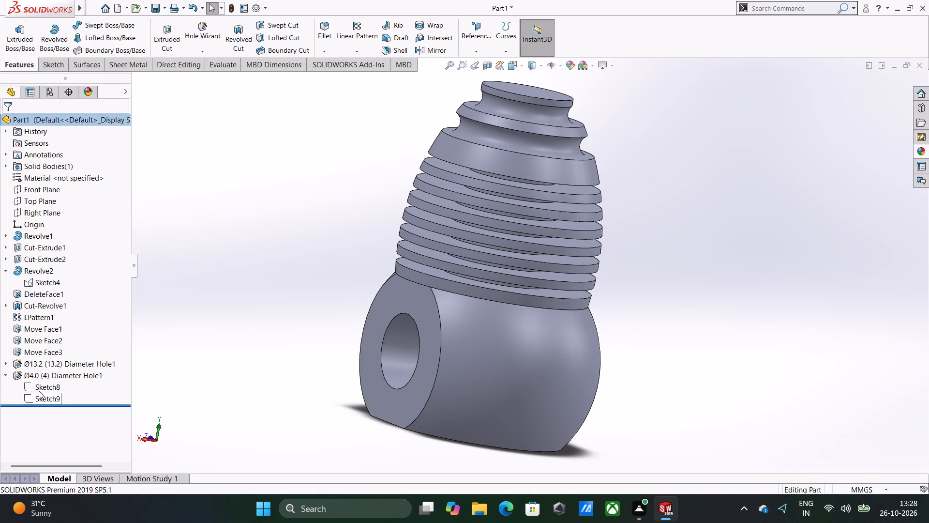
left_click(5, 375)
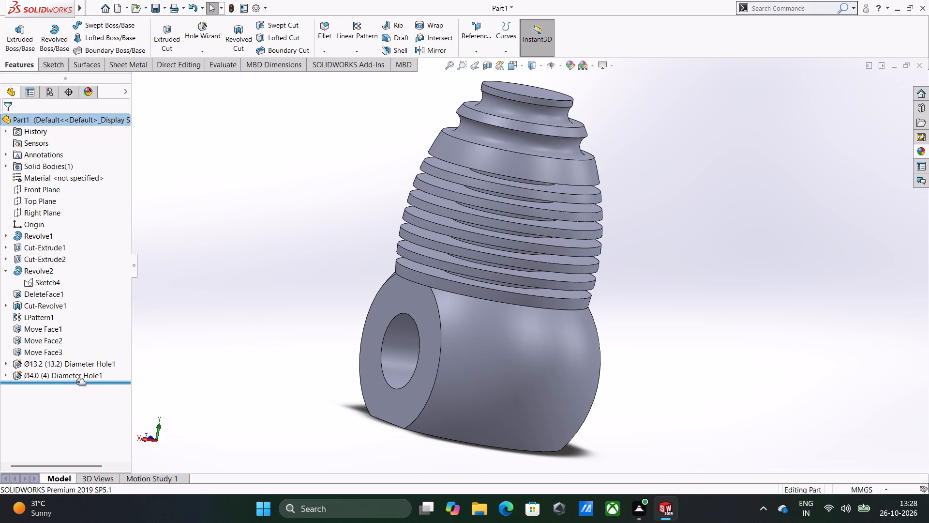
right_click(78, 376)
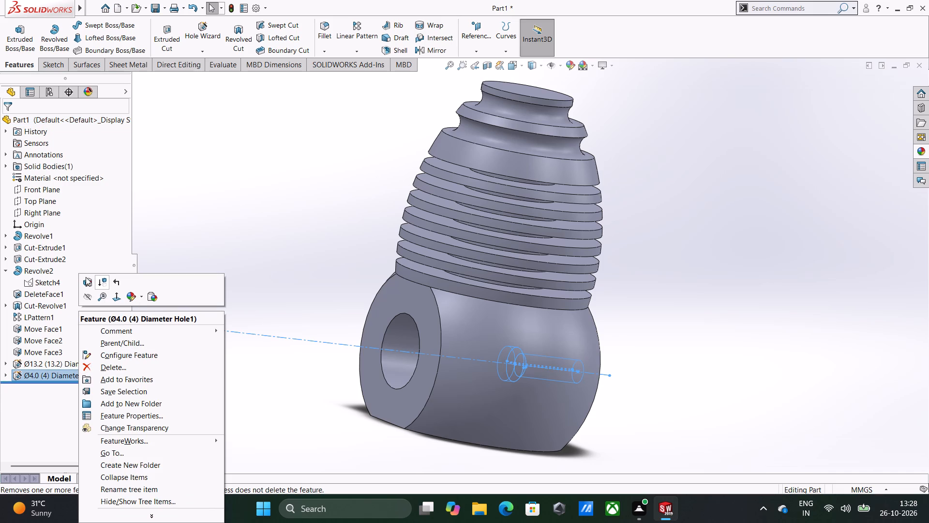
left_click(86, 277)
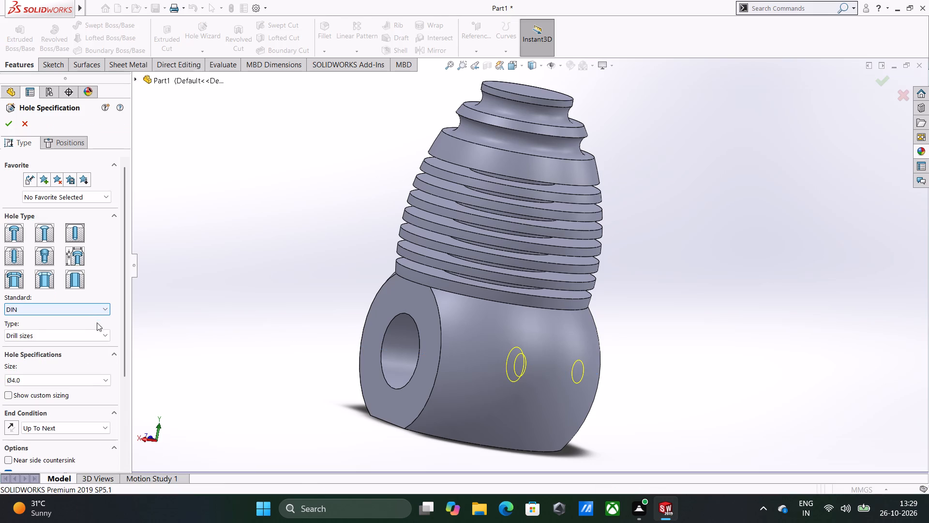
scroll(66, 398, "down", 3)
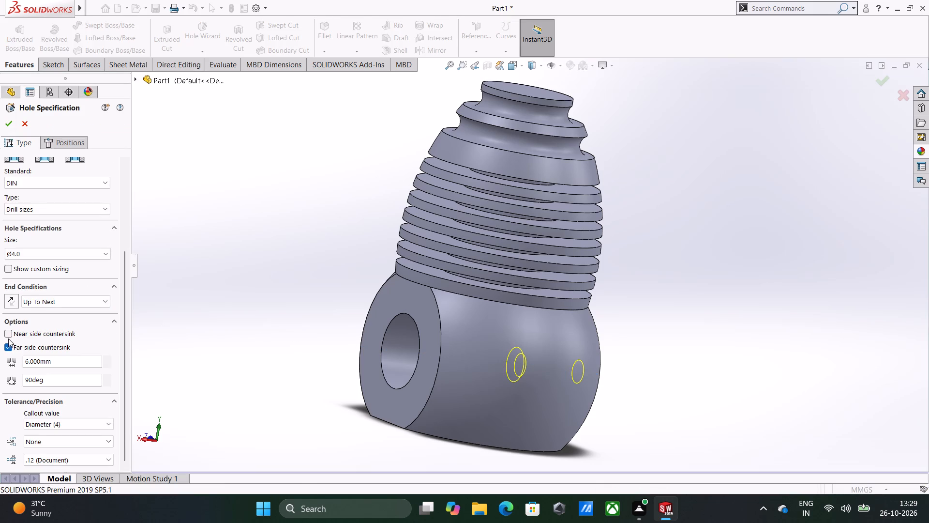
left_click(9, 335)
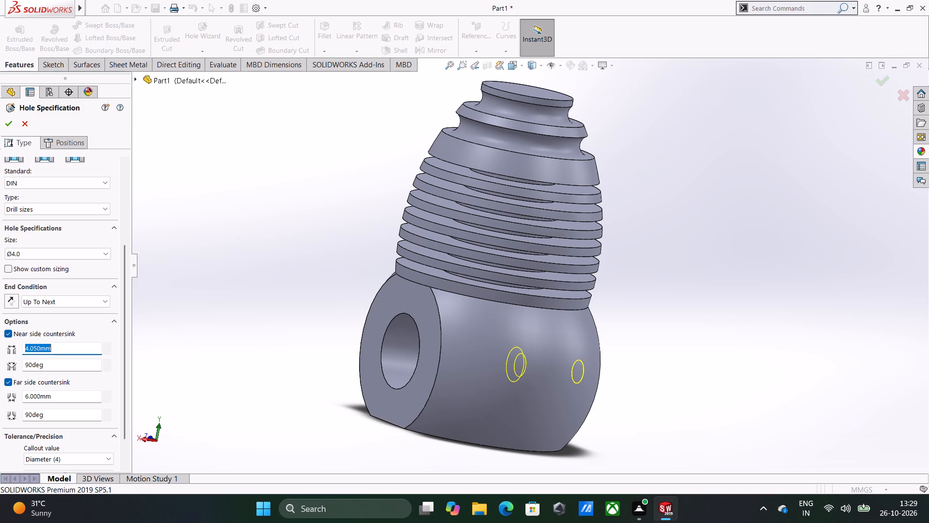
left_click(9, 381)
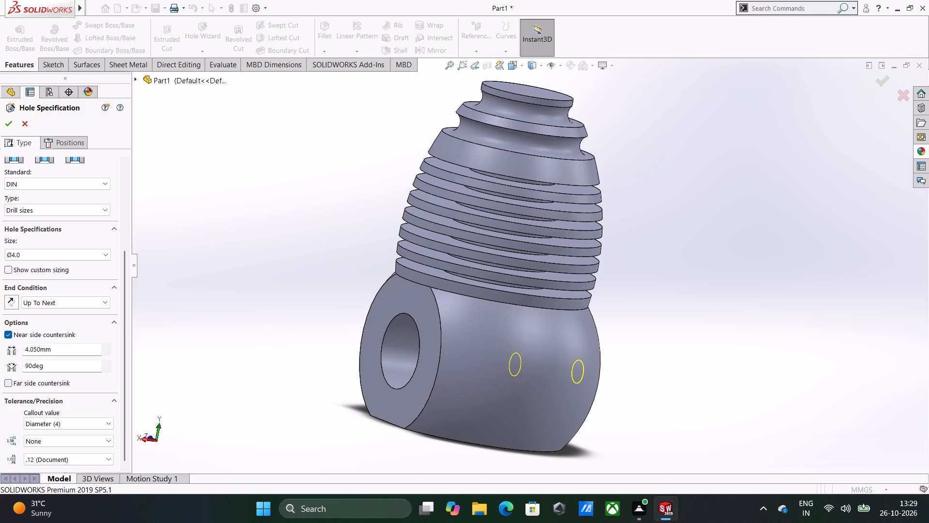
double_click(53, 350)
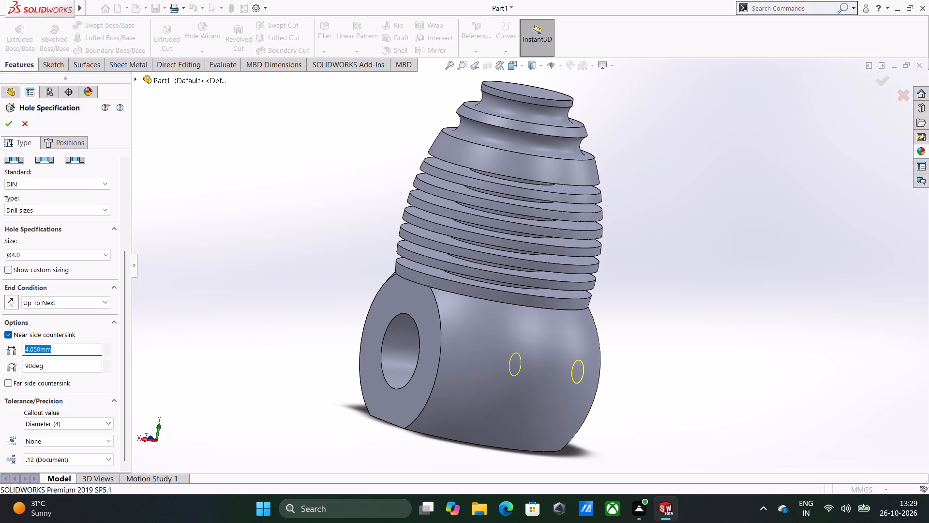
key("6")
key("Return")
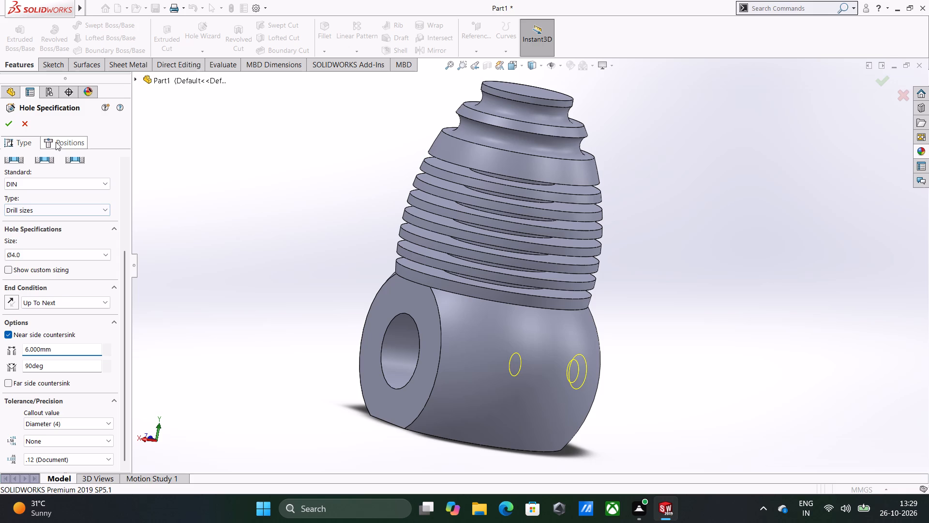
left_click(4, 122)
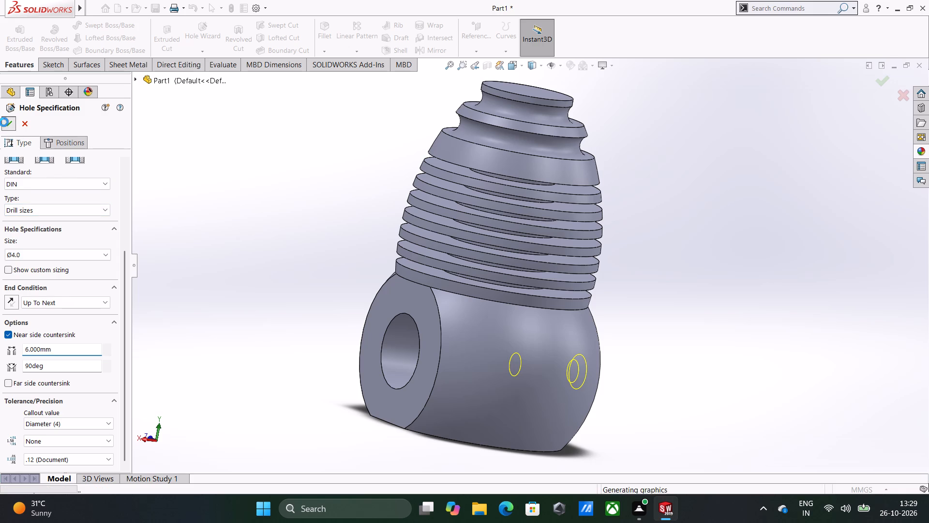
left_click(279, 251)
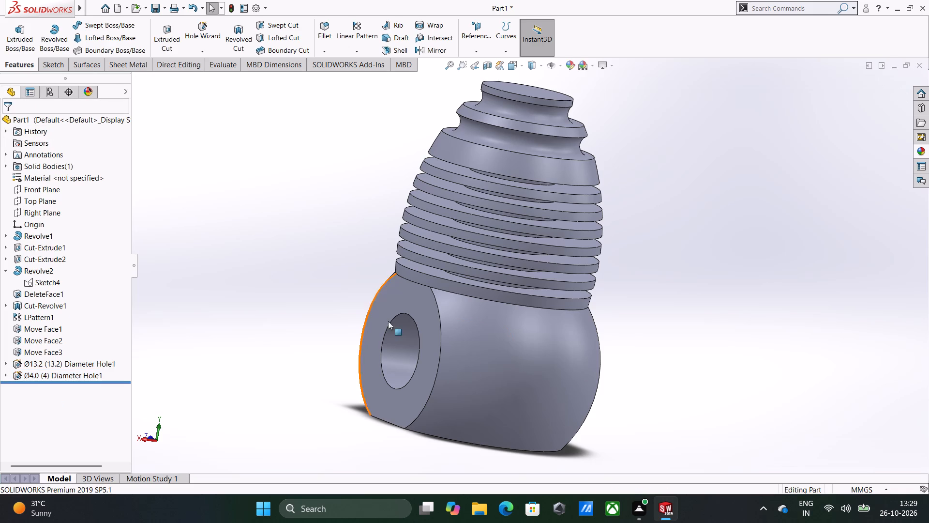
Examine both side holes in a temporary Front Plane section view, and inspect the part from outside.
middle_click_drag(384, 323, 346, 328)
left_click(485, 71)
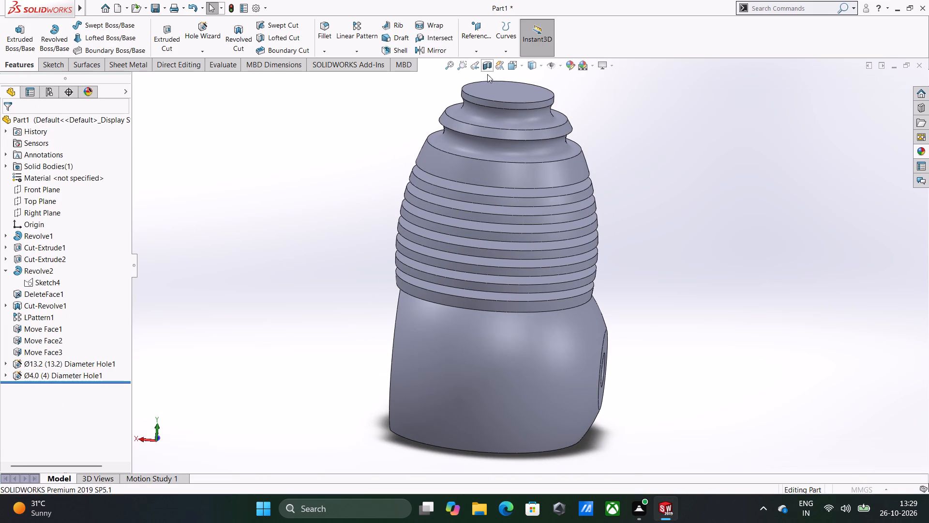
middle_click_drag(518, 352, 539, 352)
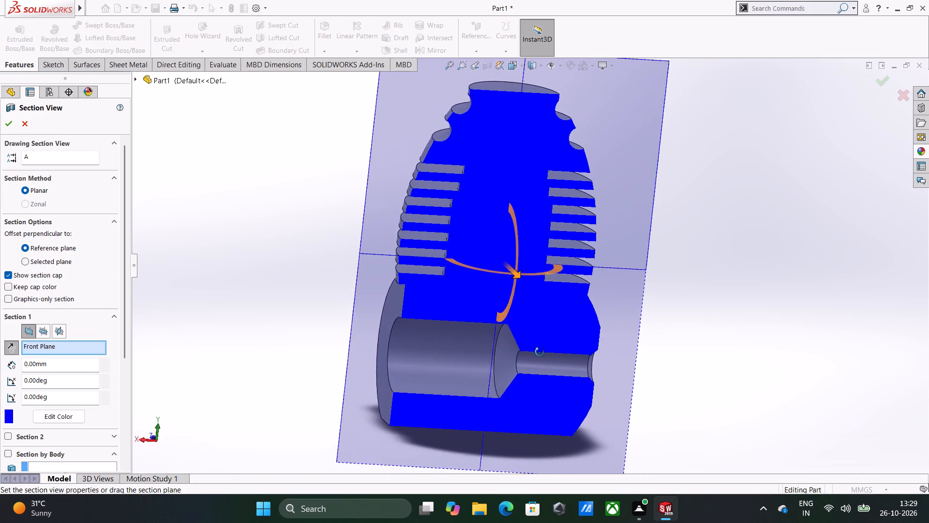
middle_click_drag(539, 352, 519, 345)
left_click(26, 124)
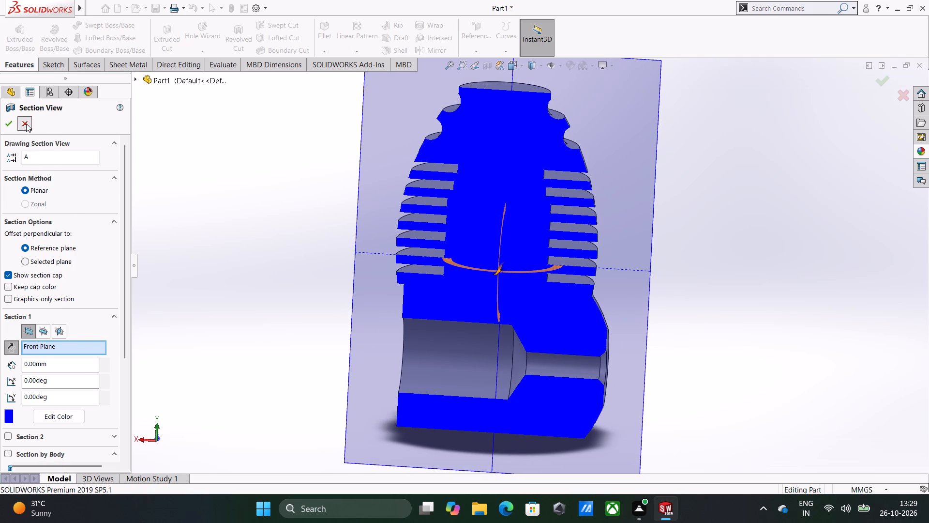
left_click(285, 220)
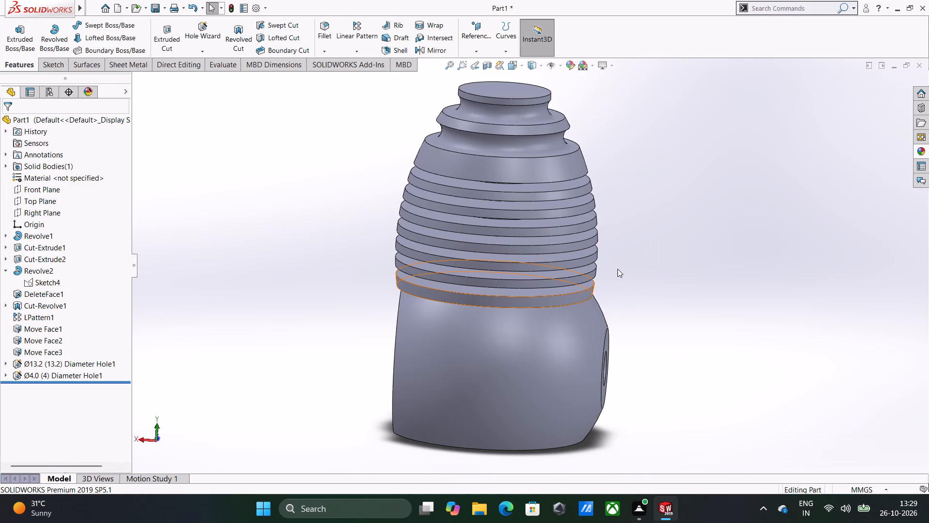
middle_click_drag(617, 277, 593, 271)
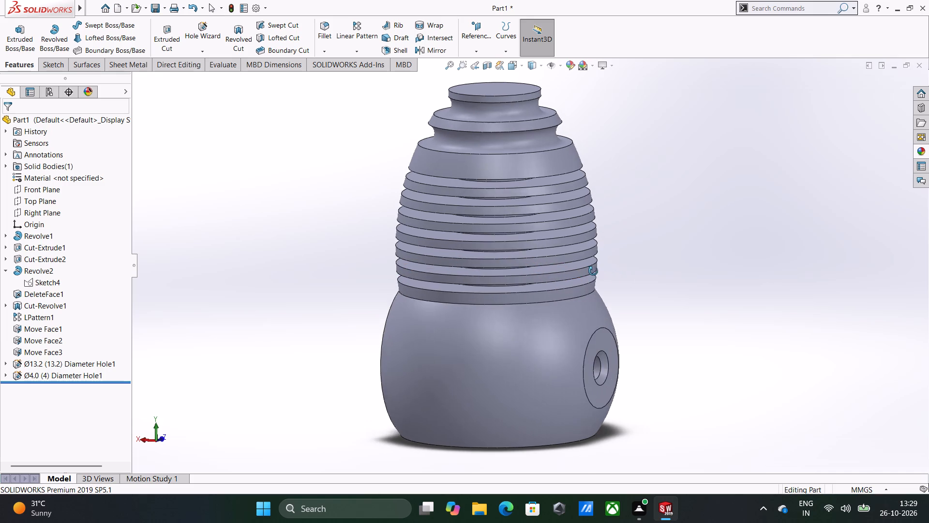
middle_click_drag(593, 271, 637, 278)
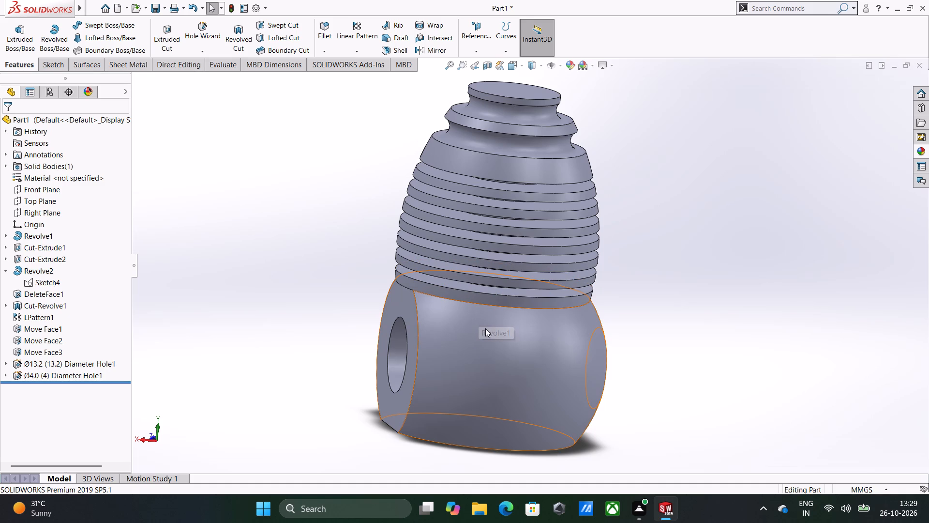
Set up a counterbored legacy hole with 2 mm diameter, 9 mm counterbore diameter and 23 mm counterbore depth, ending Up To Next.
middle_click_drag(539, 182, 506, 319)
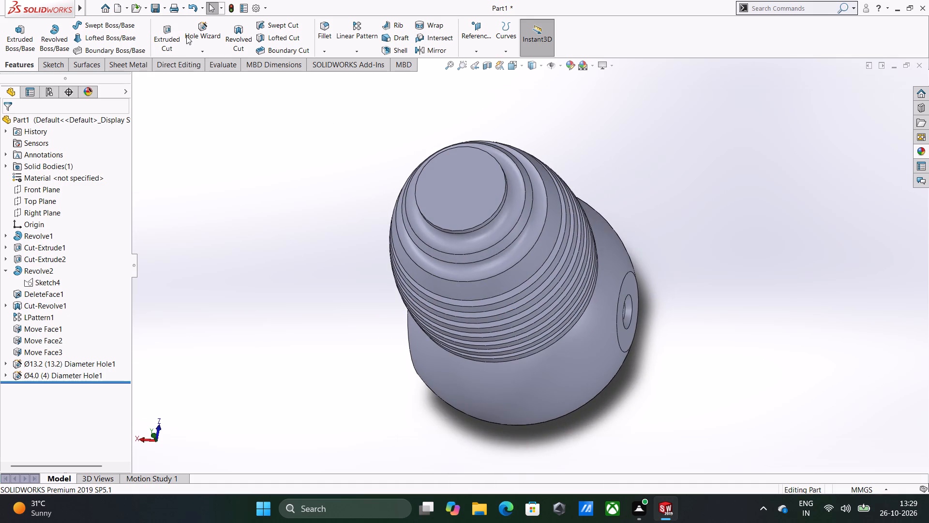
left_click(188, 36)
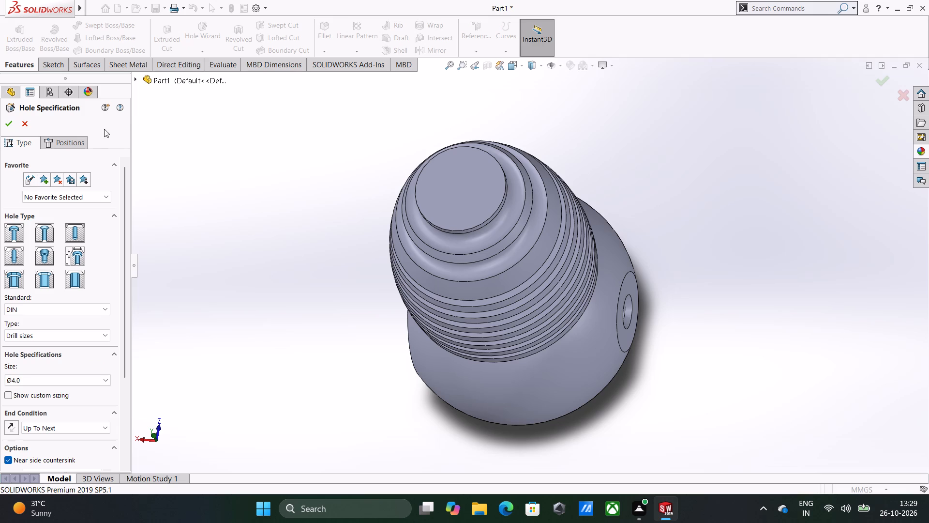
left_click(75, 261)
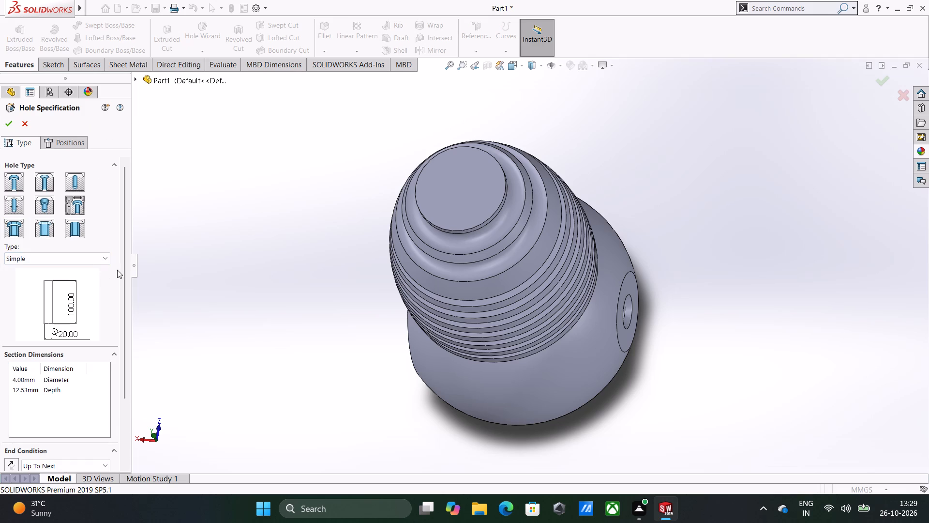
left_click(102, 260)
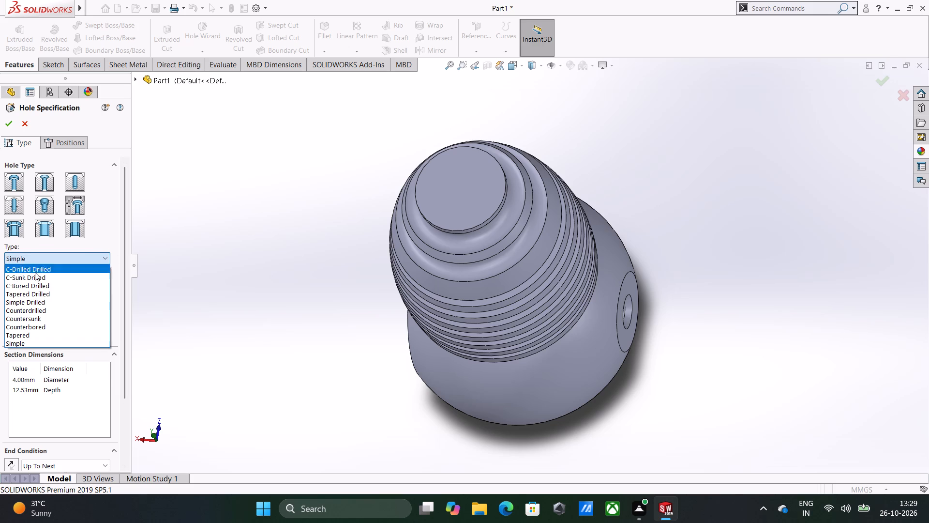
left_click(30, 330)
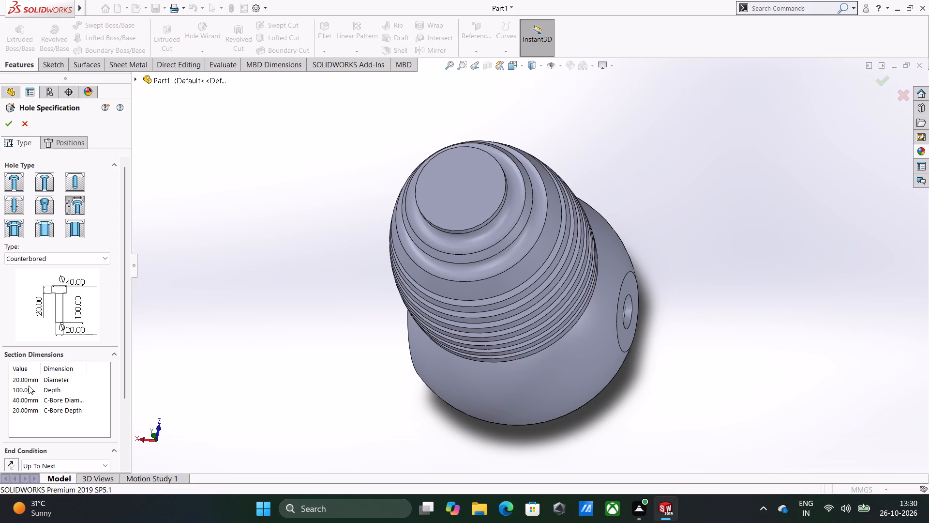
scroll(45, 344, "down", 1)
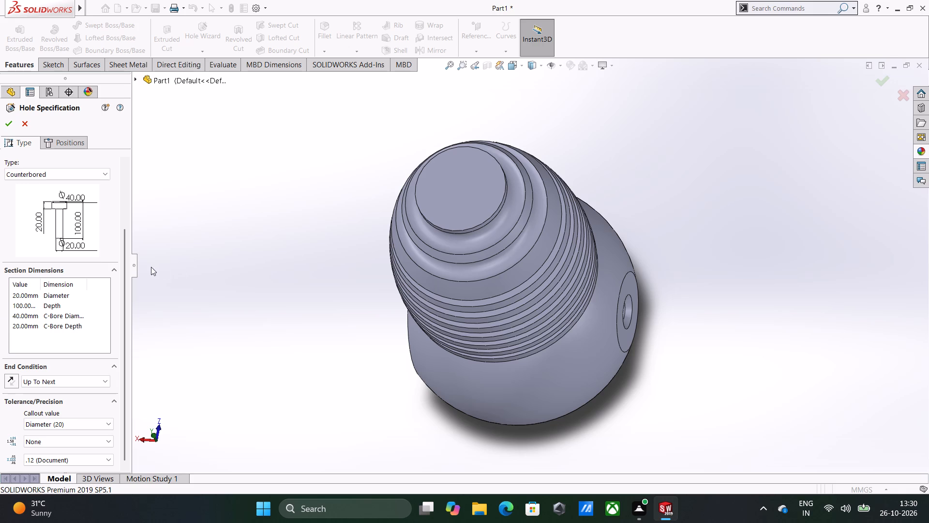
double_click(28, 296)
key("2")
double_click(28, 320)
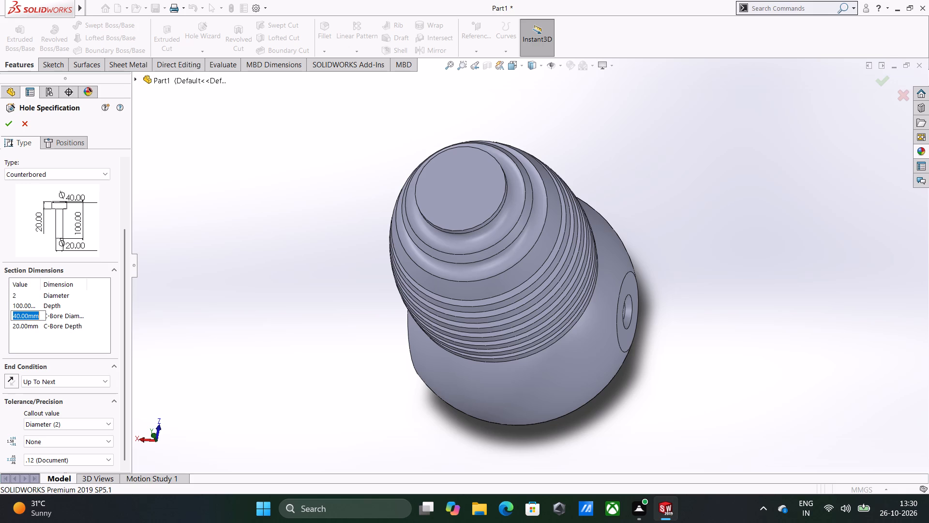
key("9")
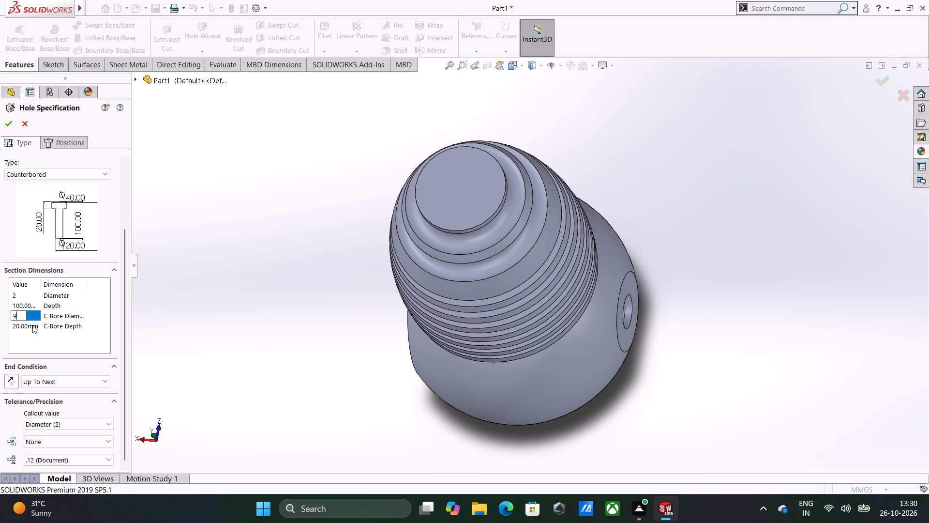
double_click(32, 325)
type("23")
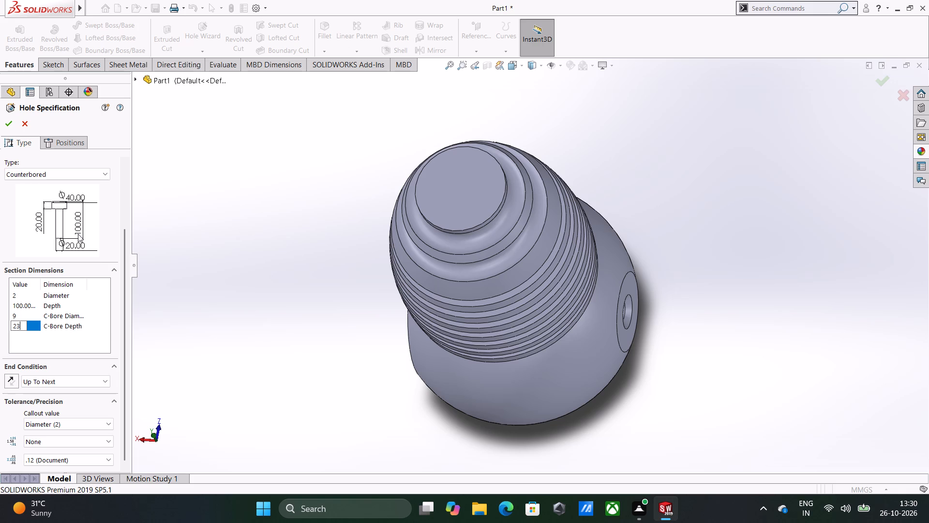
Place the counterbored hole at the centre of the flat circular face on top of the neck and finish it.
left_click(66, 148)
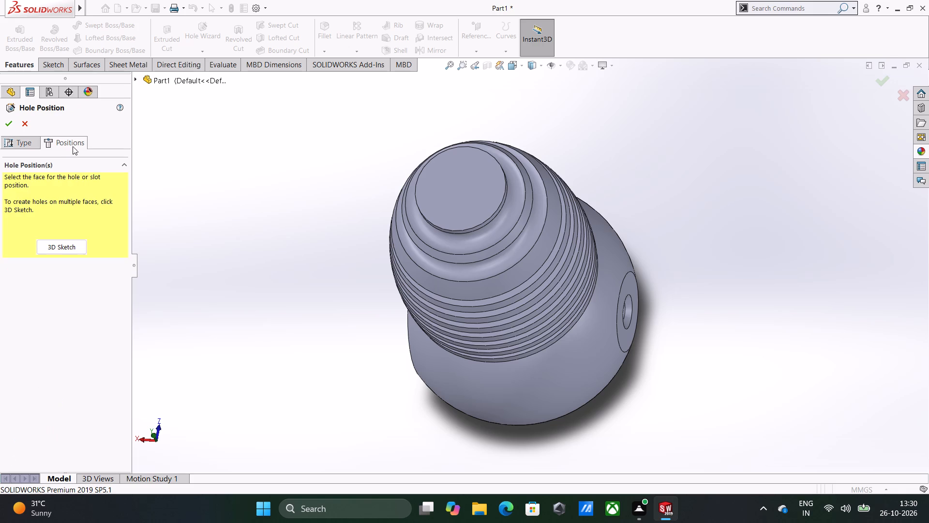
left_click(457, 188)
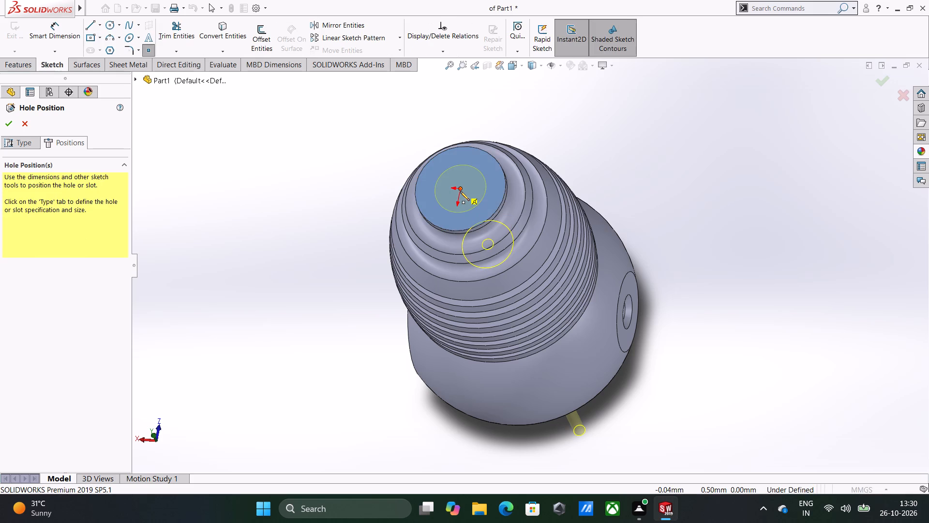
left_click(460, 191)
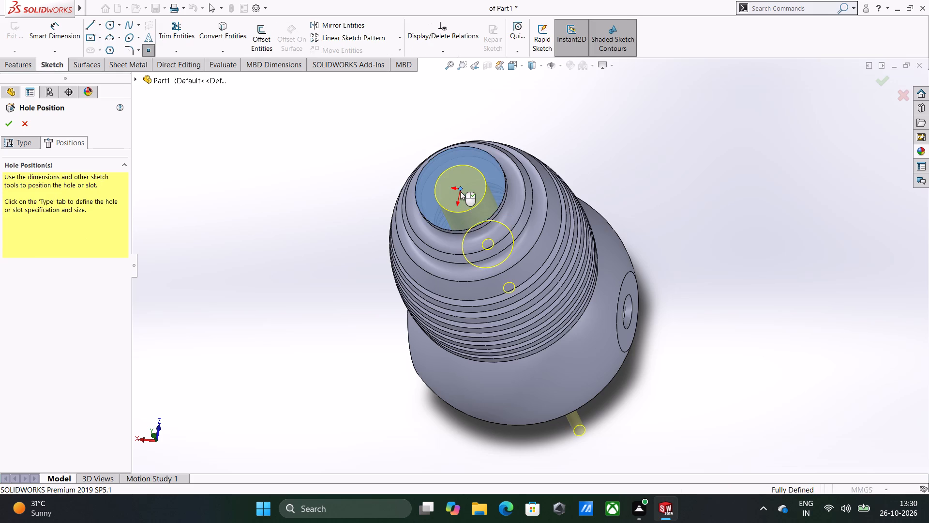
right_click(460, 191)
left_click(649, 200)
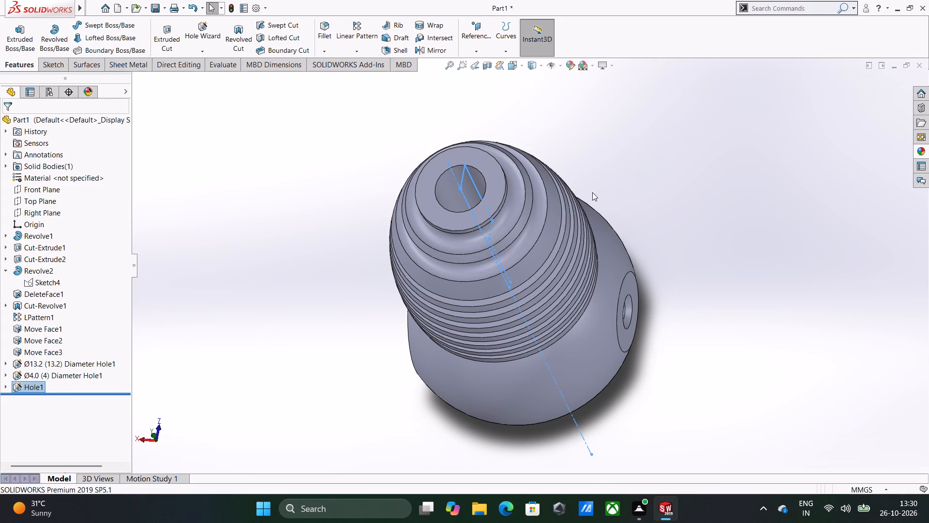
Examine the counterbored hole in a temporary Front Plane section view, and inspect the part and its large side hole from outside.
middle_click_drag(592, 198, 619, 249)
middle_click_drag(601, 258, 590, 264)
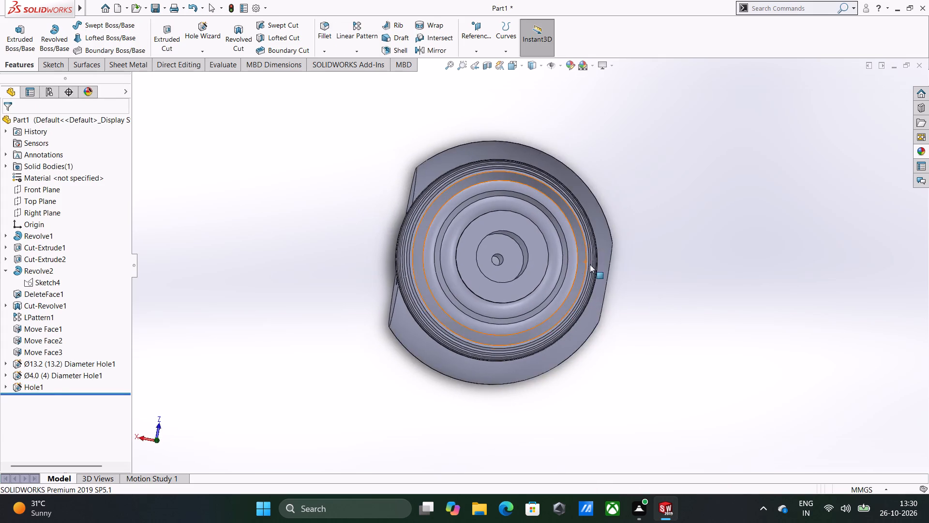
middle_click(588, 265)
middle_click_drag(598, 303, 602, 182)
middle_click_drag(614, 276, 548, 211)
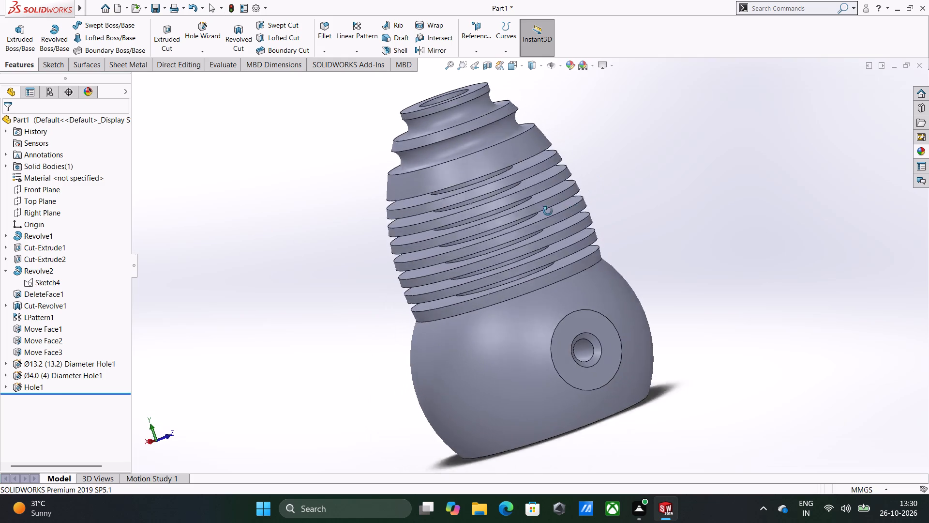
middle_click_drag(548, 211, 541, 207)
middle_click_drag(548, 216, 635, 185)
middle_click(627, 175)
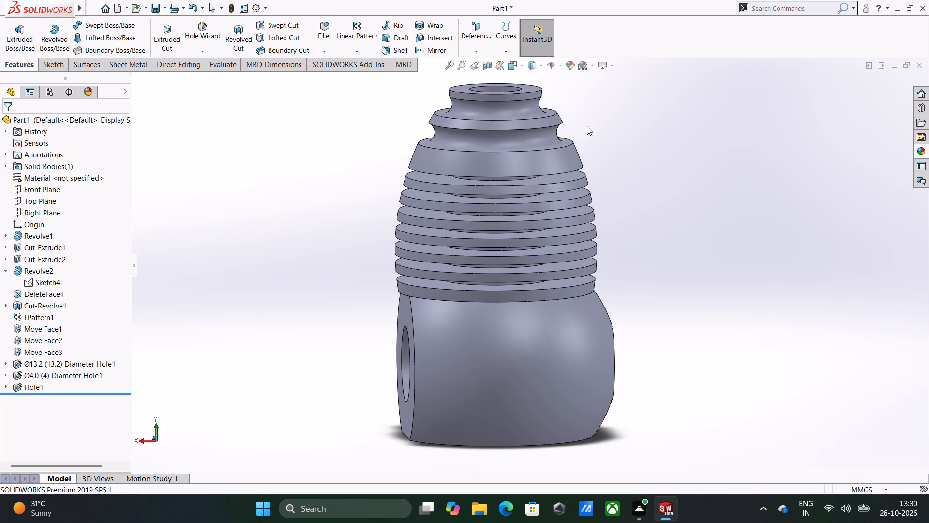
left_click(494, 71)
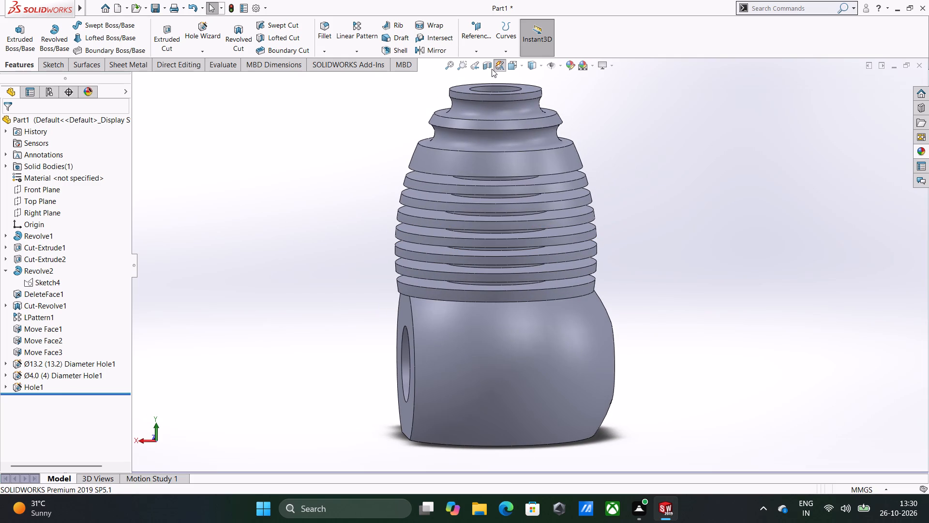
left_click(492, 69)
left_click(665, 191)
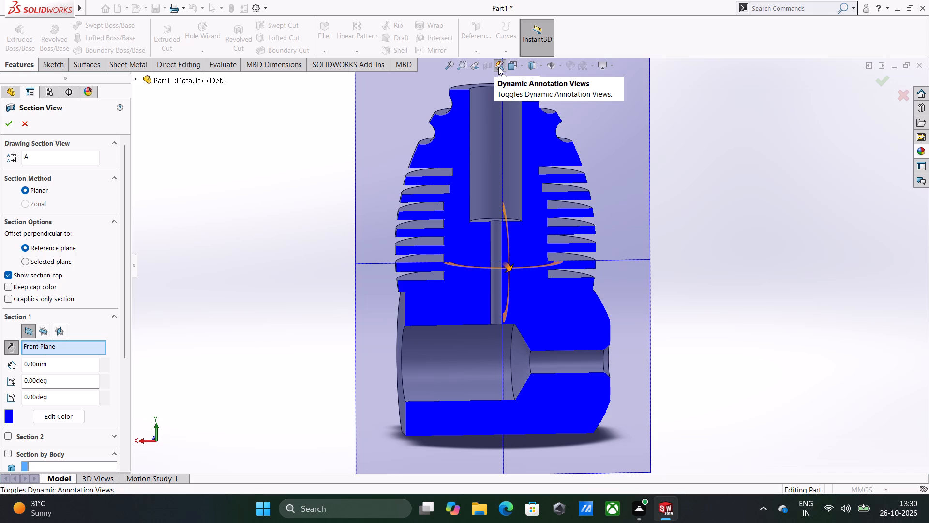
left_click(29, 119)
left_click(635, 217)
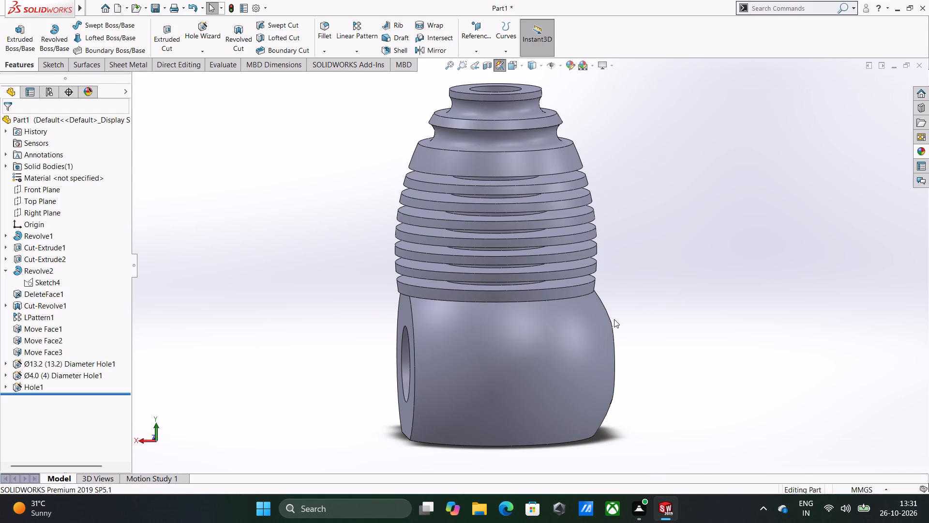
middle_click_drag(580, 325, 664, 328)
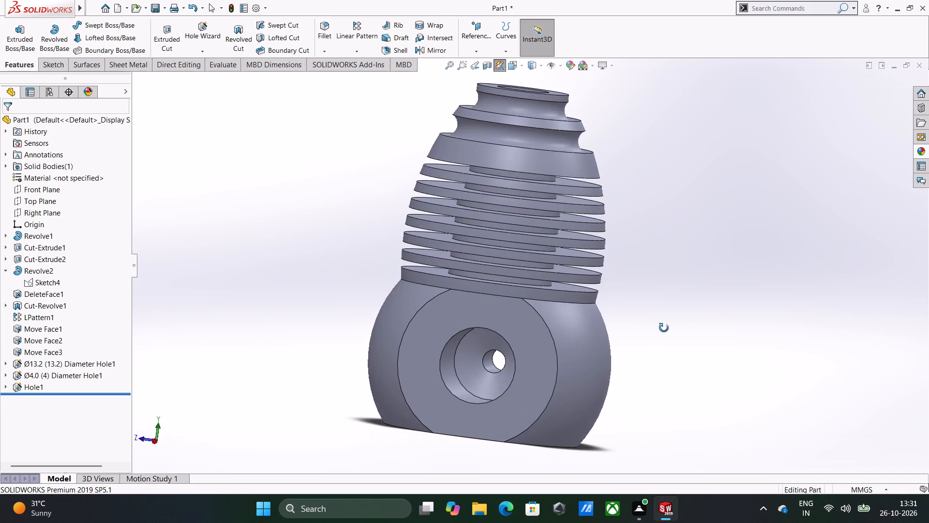
middle_click_drag(664, 328, 673, 332)
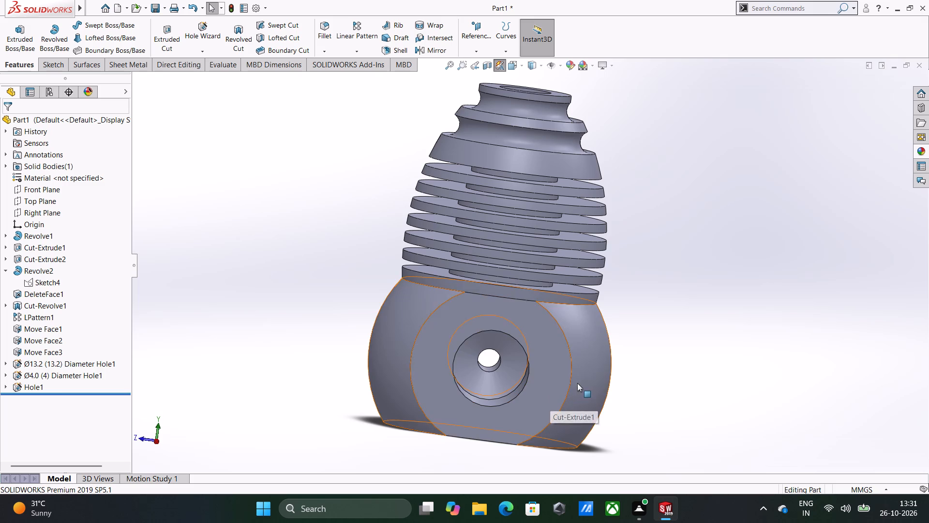
middle_click_drag(580, 382, 591, 378)
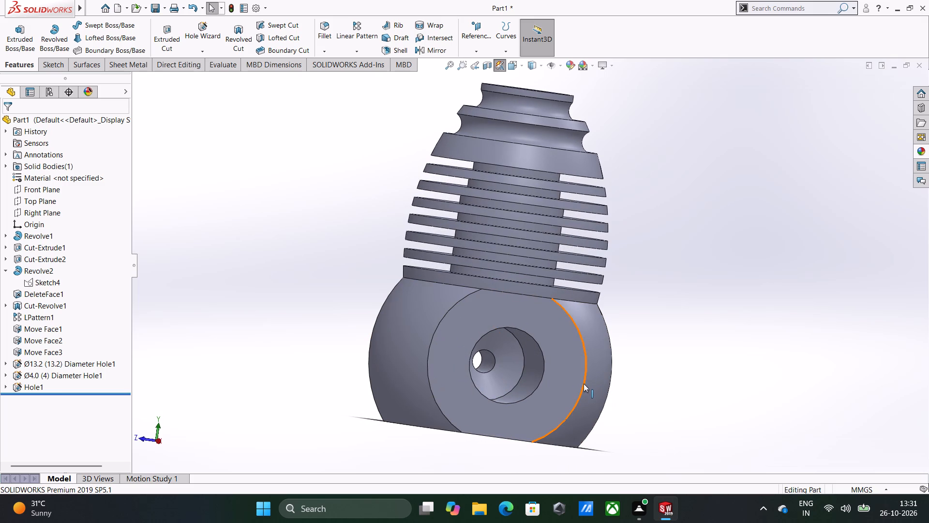
middle_click_drag(525, 366, 585, 338)
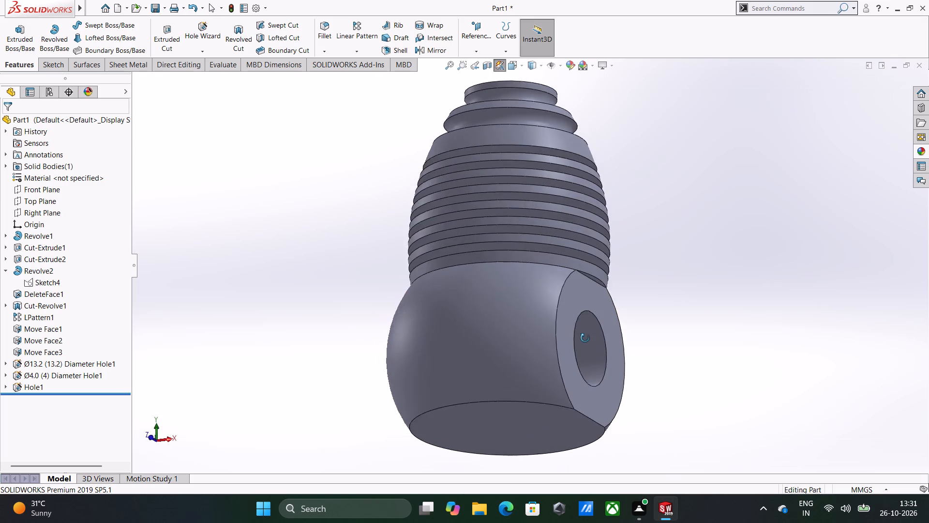
middle_click_drag(585, 338, 513, 347)
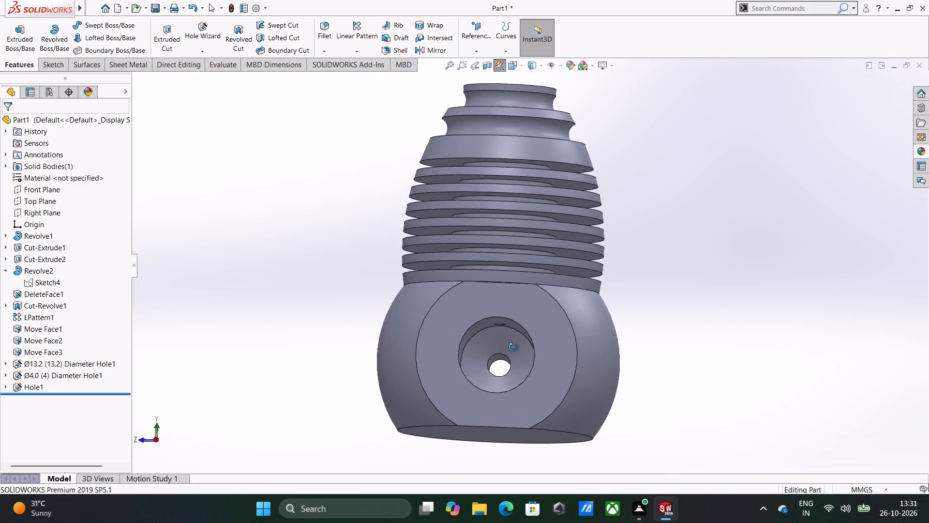
middle_click_drag(513, 347, 515, 356)
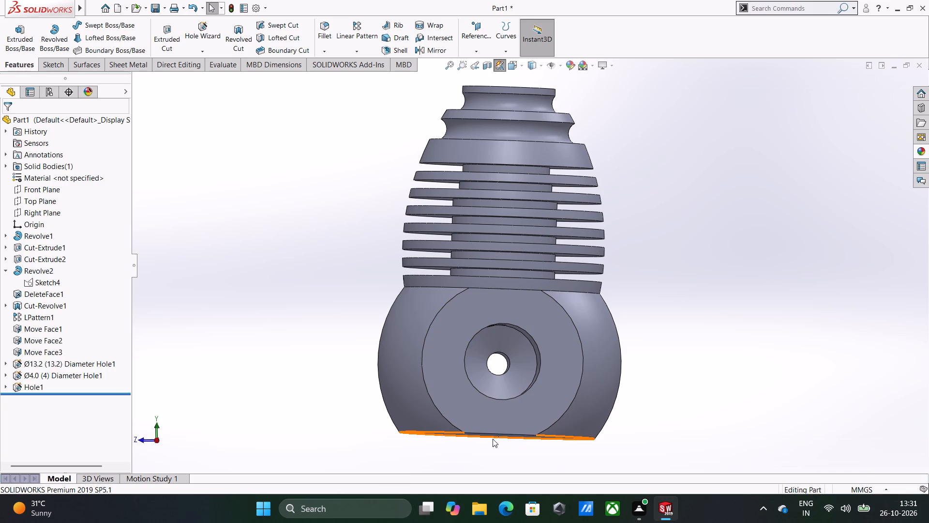
Set up a Hole Wizard straight tap using the DIN standard, Bottoming Tapped Hole type and M3 size.
left_click(201, 35)
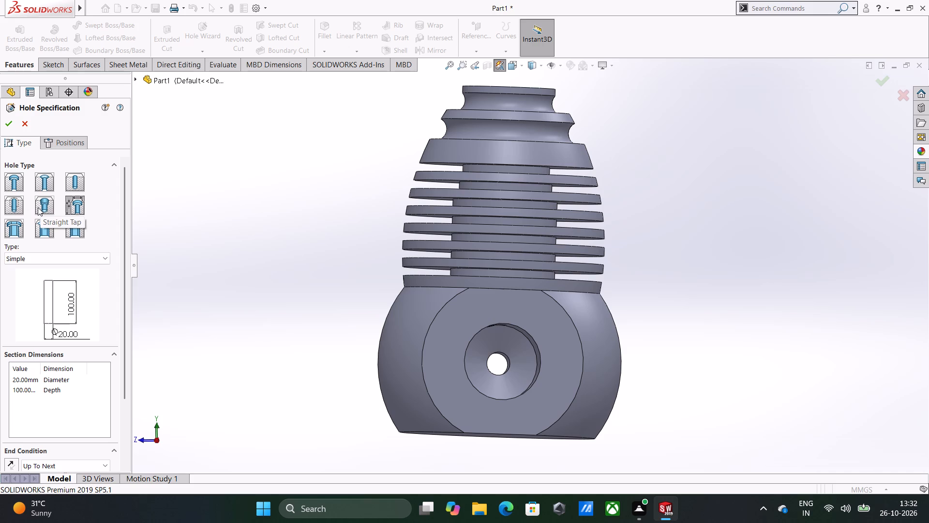
left_click(17, 207)
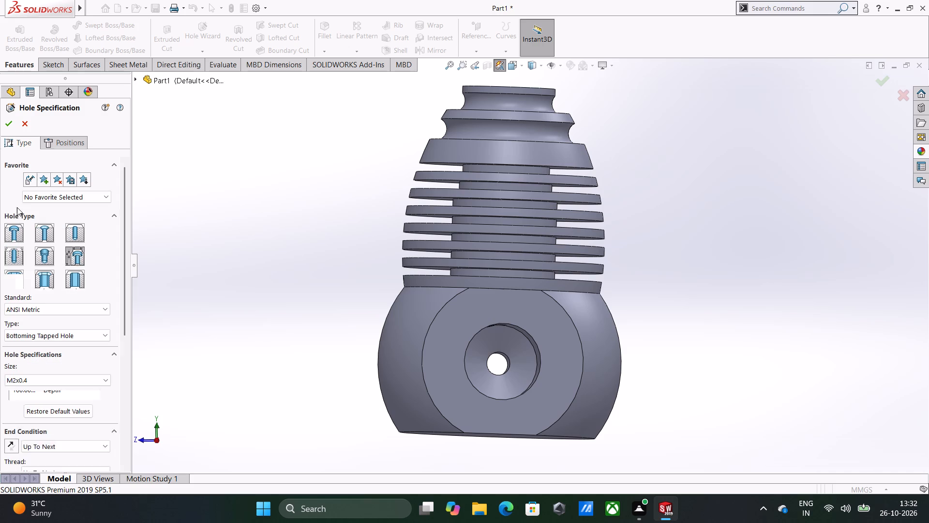
left_click(43, 308)
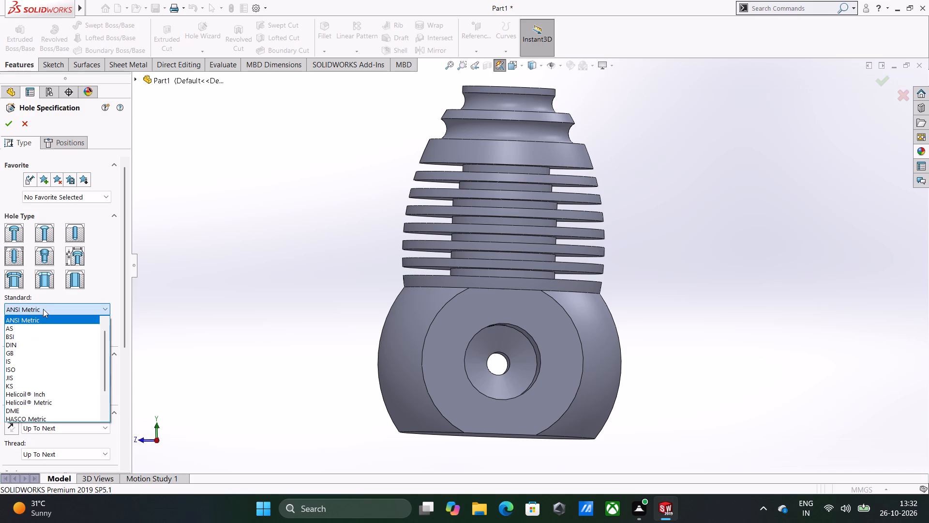
left_click(37, 344)
left_click(40, 337)
left_click(40, 337)
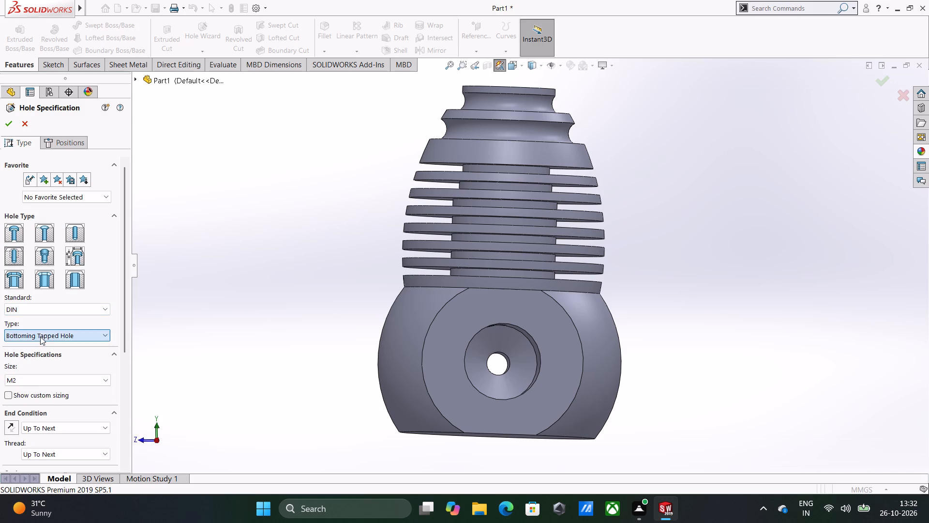
left_click(33, 380)
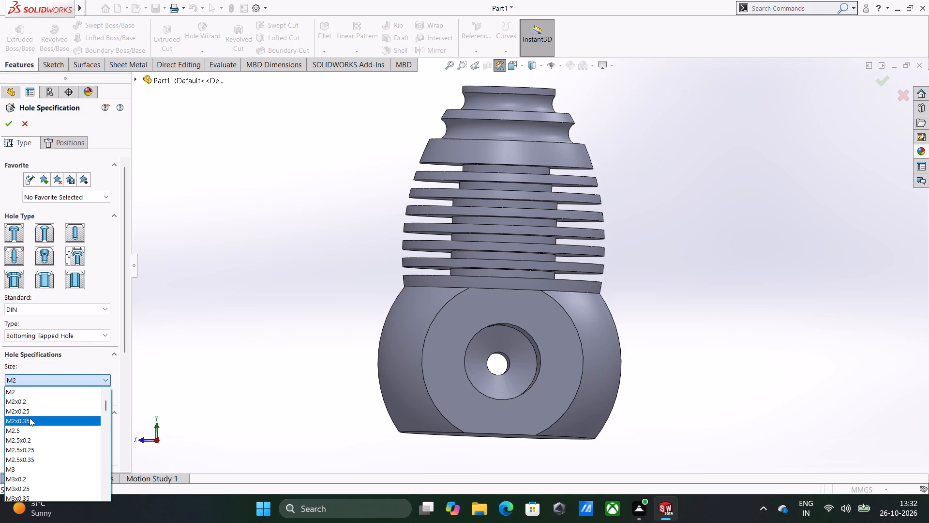
left_click(13, 472)
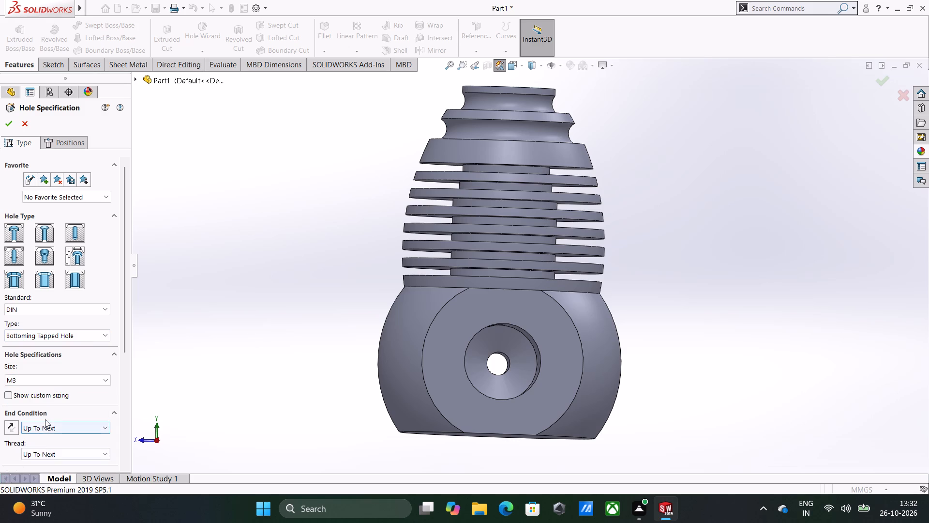
Make the tapped hole blind, 18 mm deep with a 16 mm thread depth, and turn off the near side countersink.
left_click(45, 429)
left_click(47, 438)
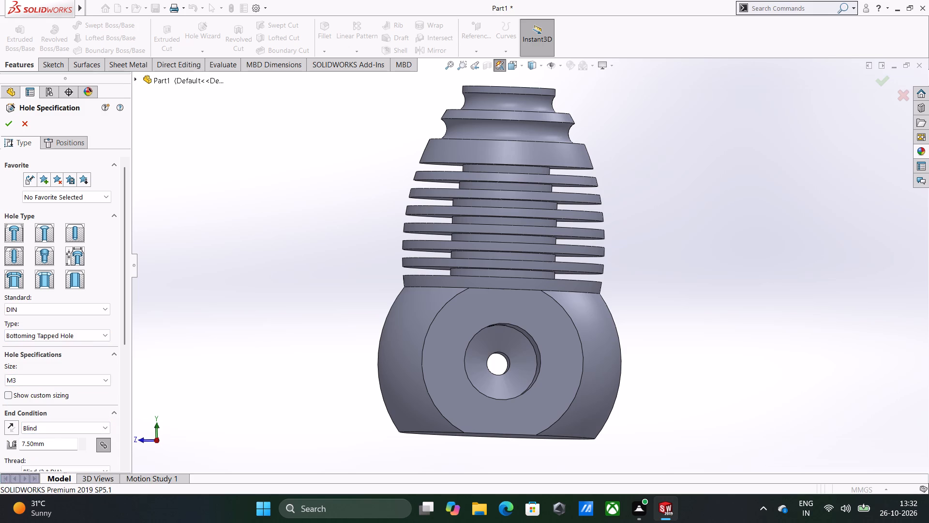
double_click(49, 442)
type("18")
scroll(24, 303, "down", 2)
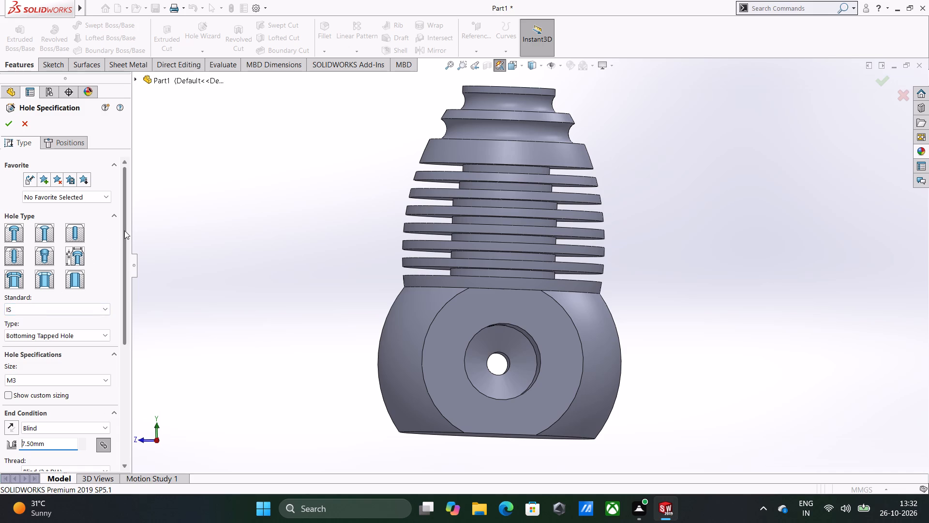
scroll(123, 231, "down", 2)
double_click(65, 280)
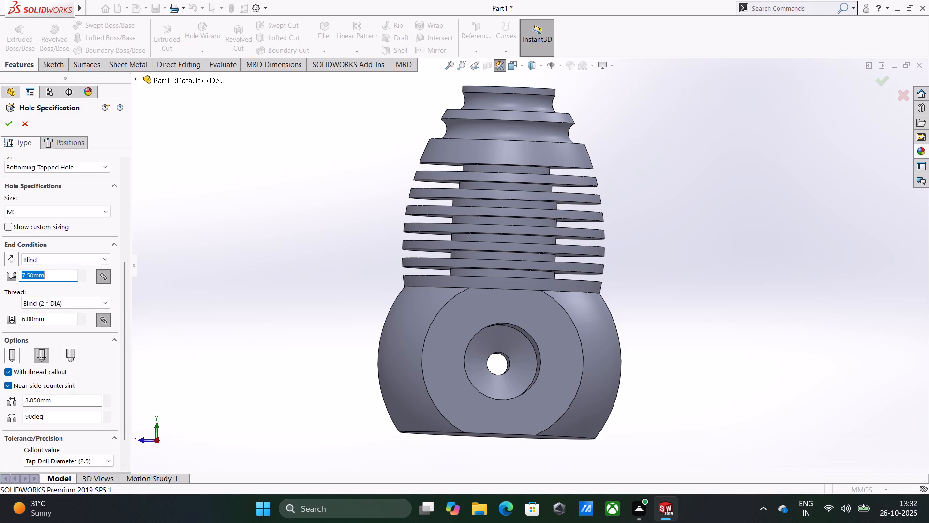
type("18")
left_click(72, 324)
double_click(72, 320)
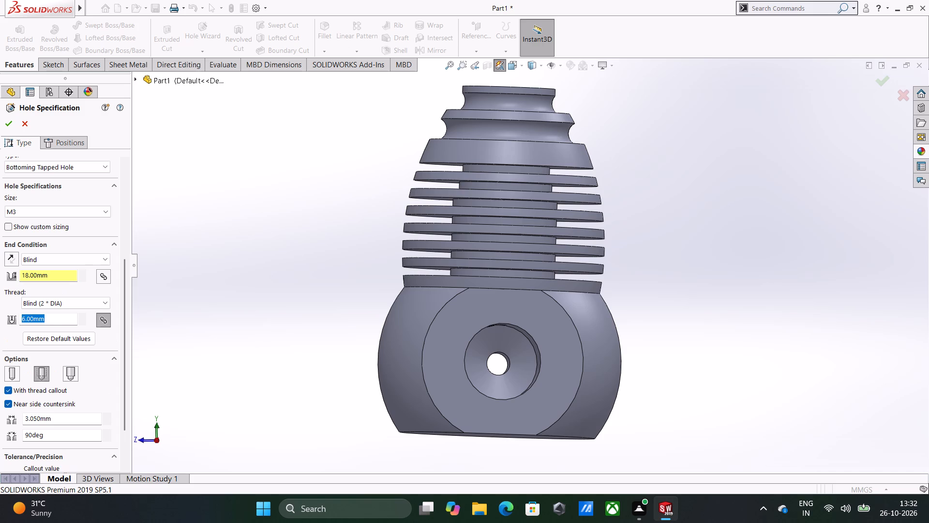
type("16")
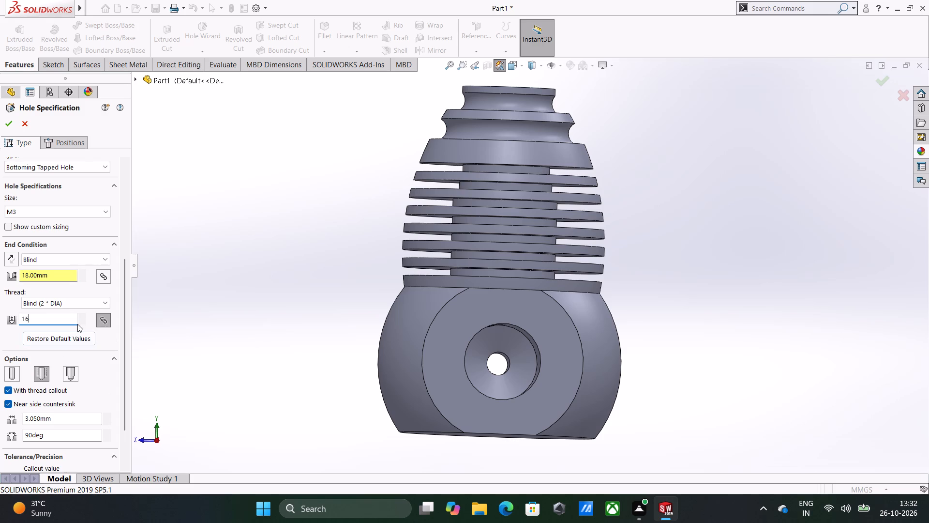
scroll(113, 372, "down", 1)
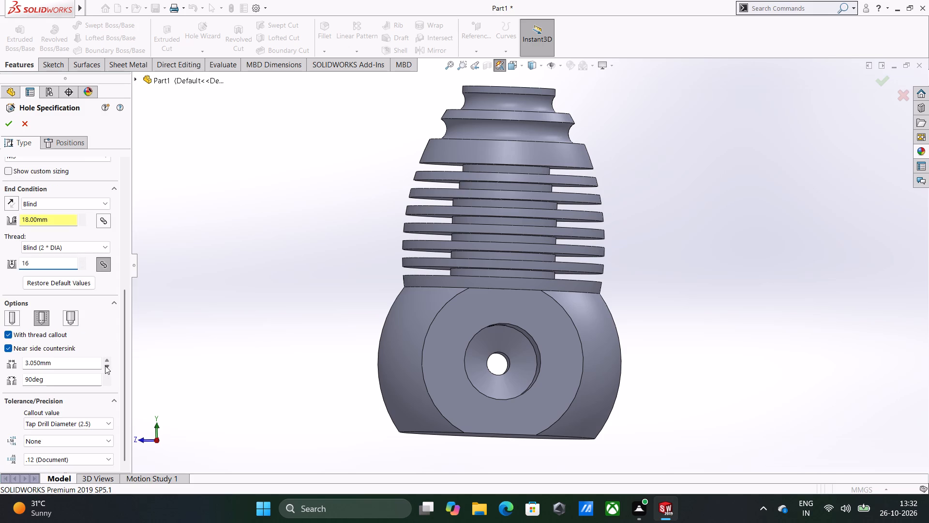
left_click(8, 347)
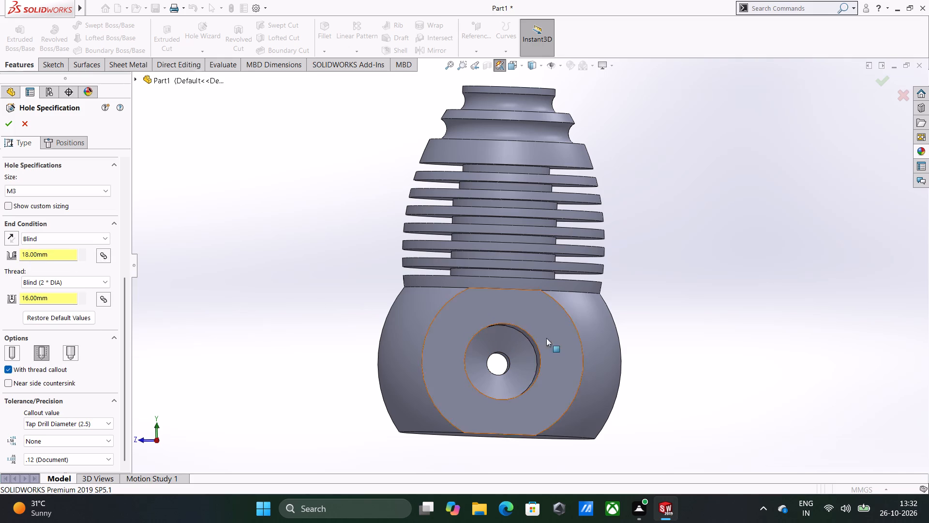
Start the tapped hole's position sketch on the flat circular face around the large side hole, without placing a point.
left_click(540, 323)
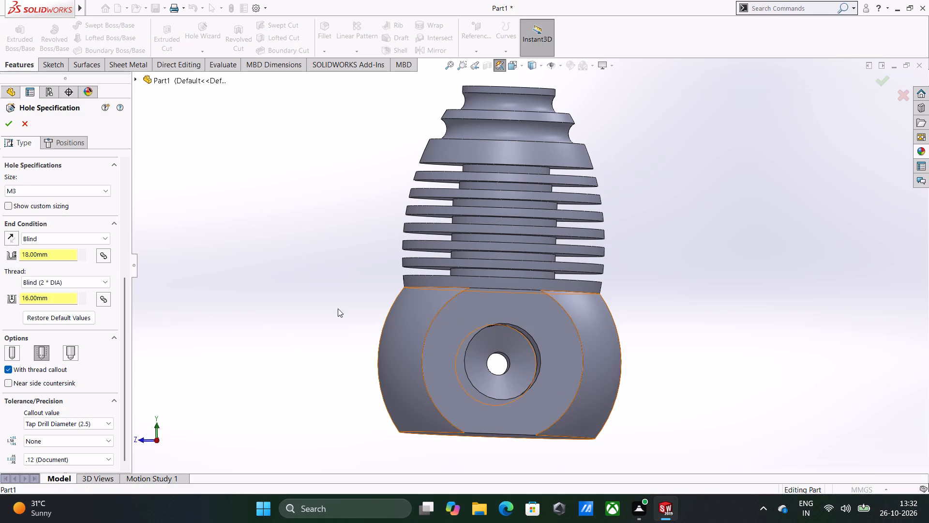
left_click(63, 143)
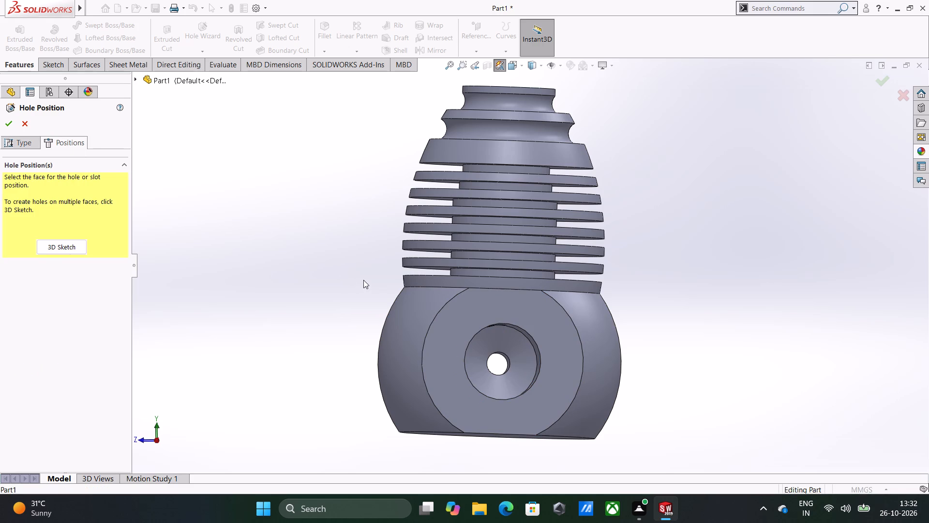
right_click(325, 273)
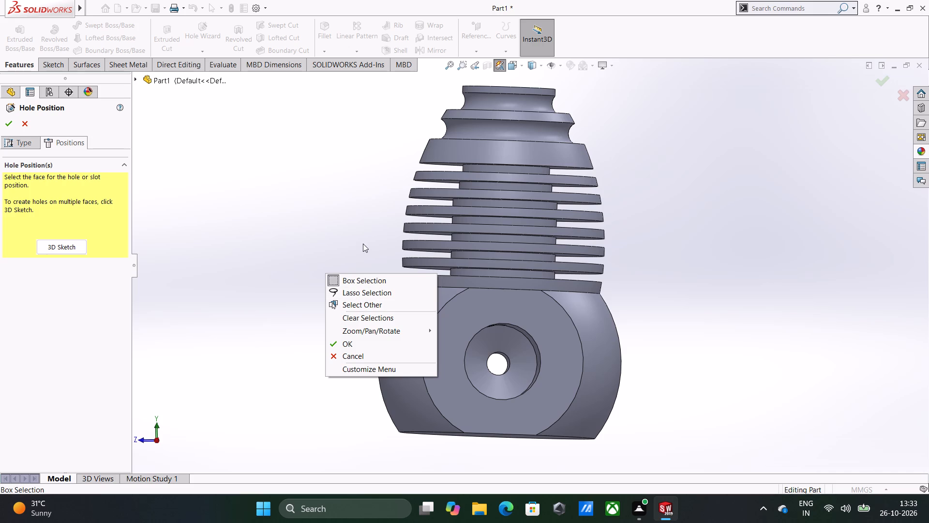
left_click(482, 314)
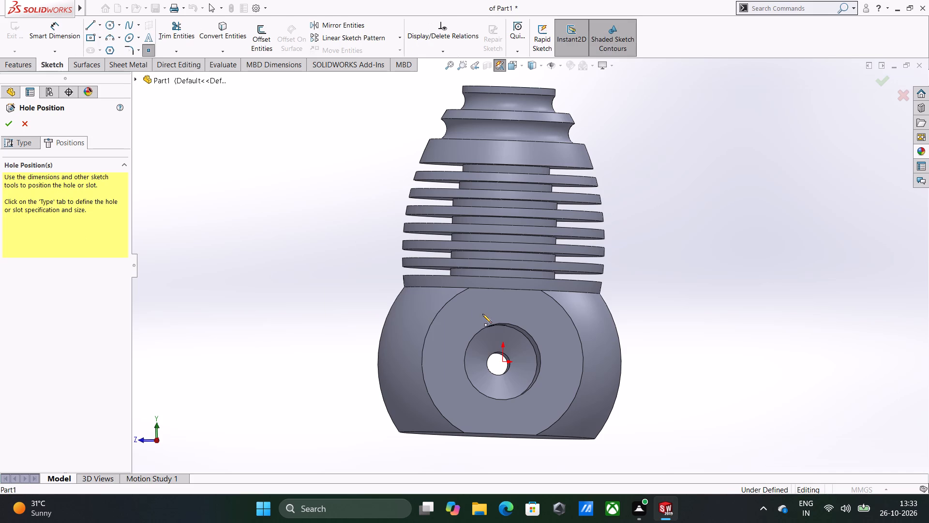
right_click(292, 215)
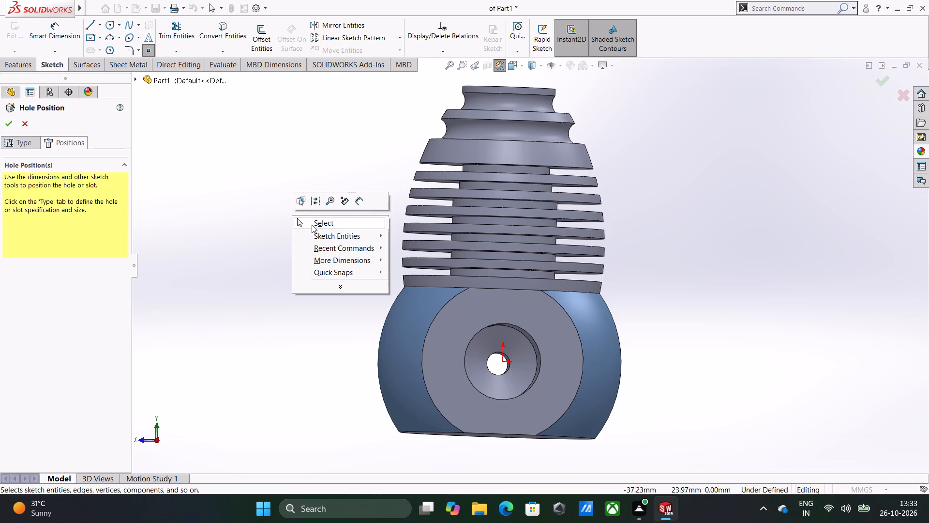
left_click(312, 225)
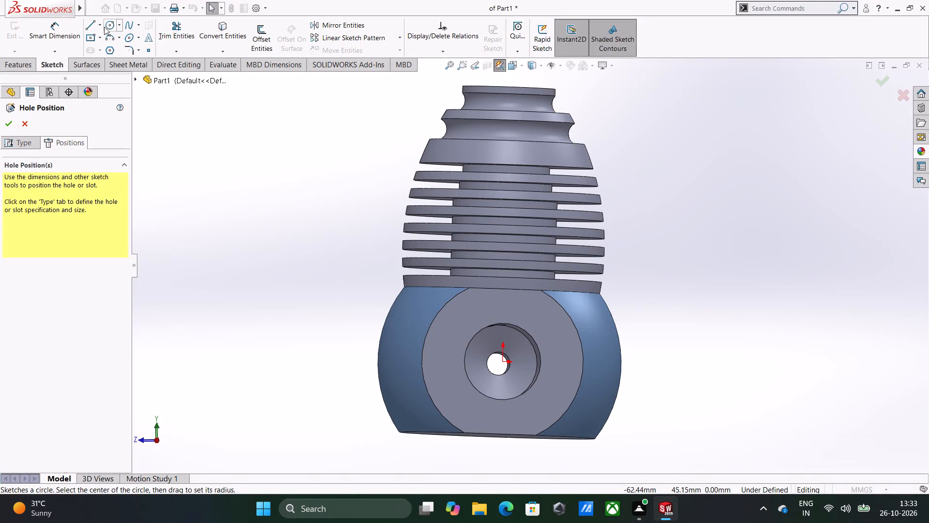
Draw a circle of about 9.9 mm radius centred on the side hole and make it construction geometry.
left_click(105, 26)
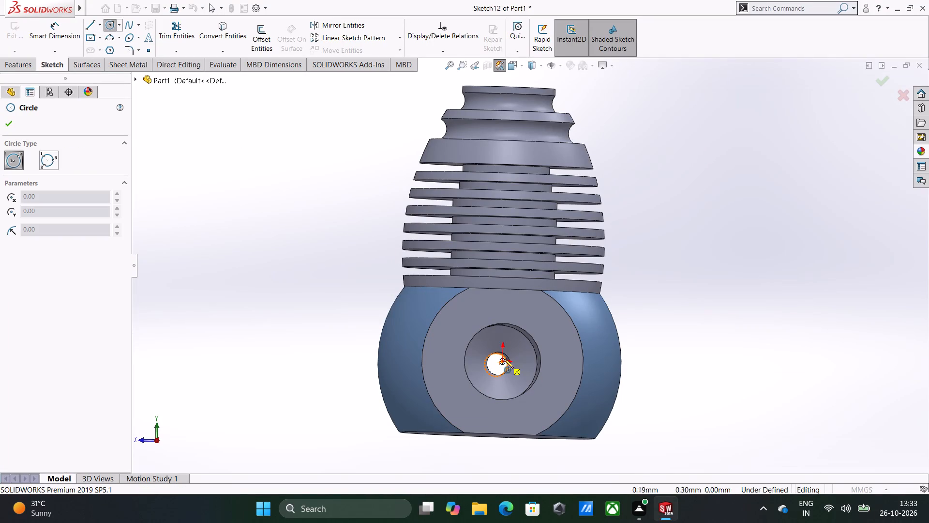
middle_click_drag(517, 347, 513, 349)
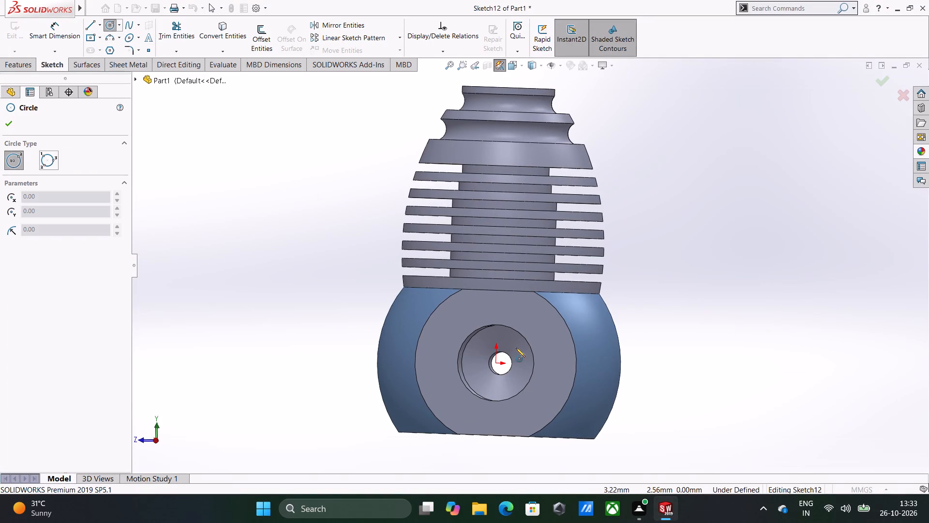
key("ctrl+8")
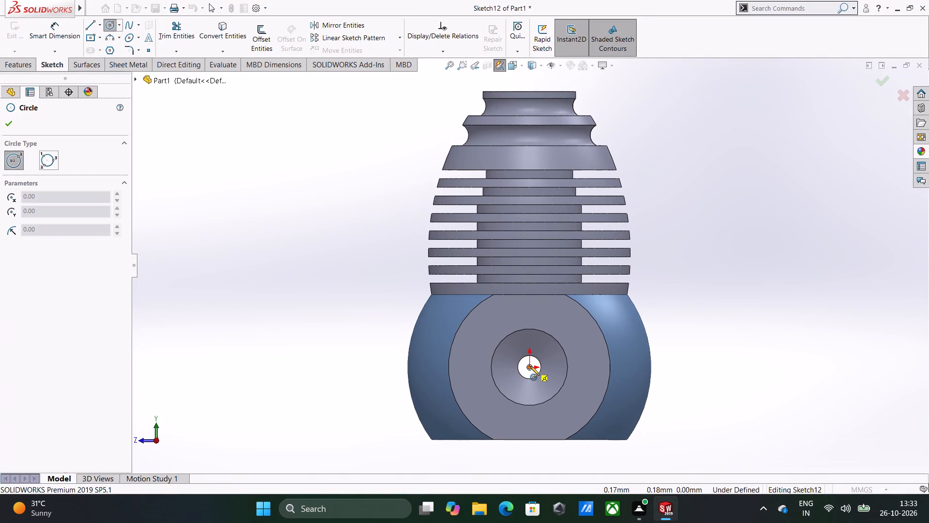
left_click(530, 366)
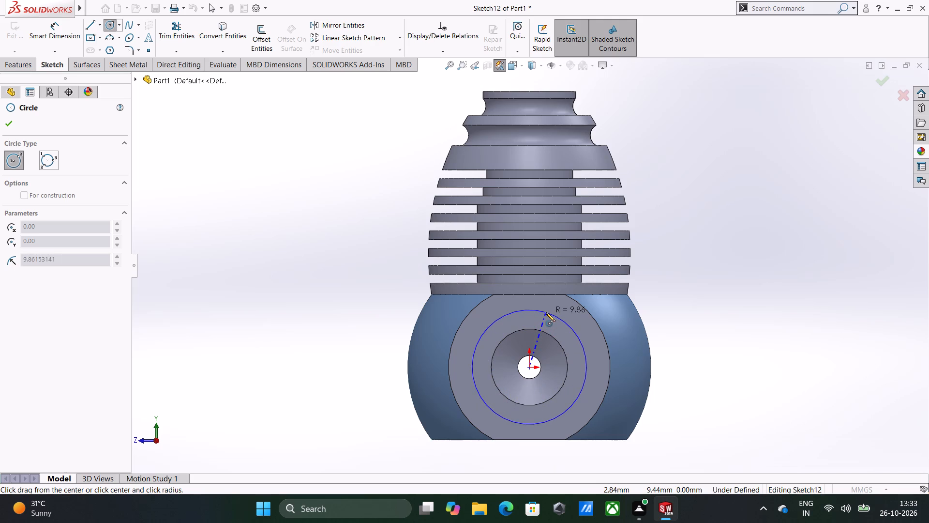
left_click(546, 312)
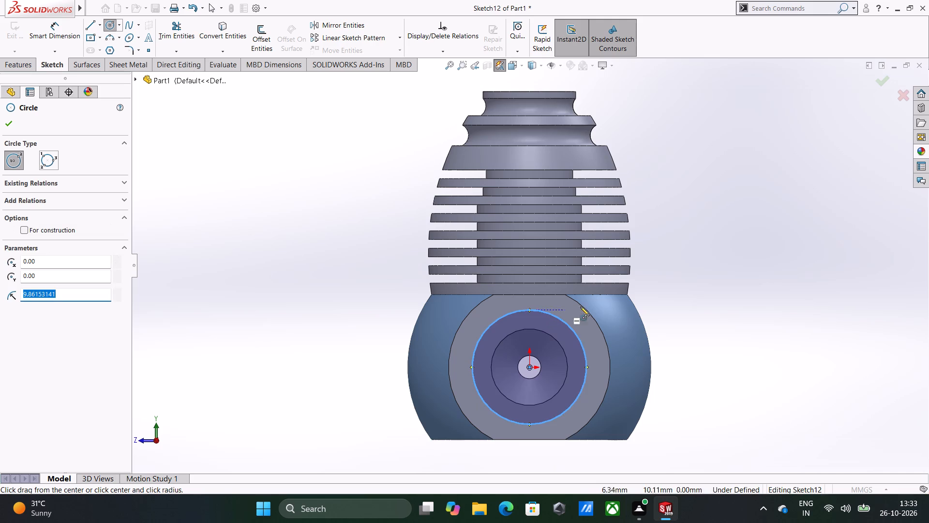
right_click(676, 296)
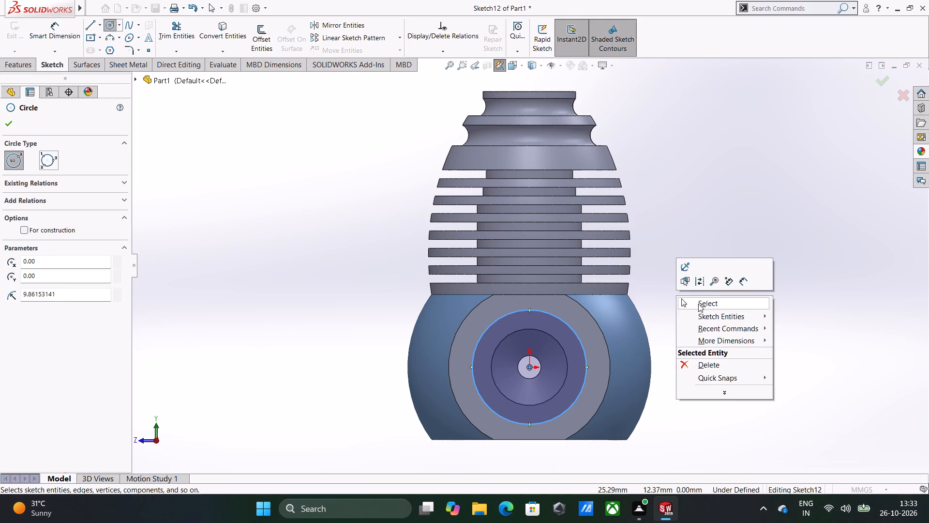
left_click(698, 304)
left_click(580, 336)
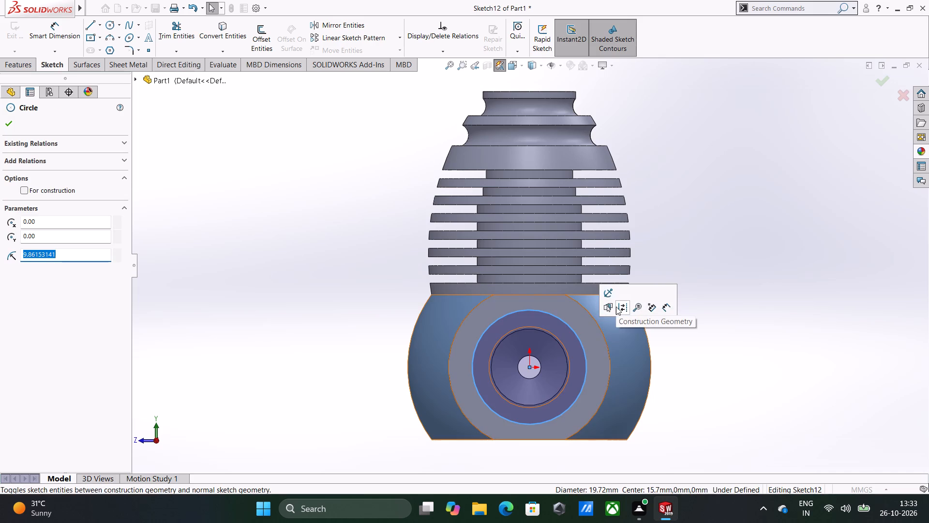
left_click(617, 307)
left_click(709, 292)
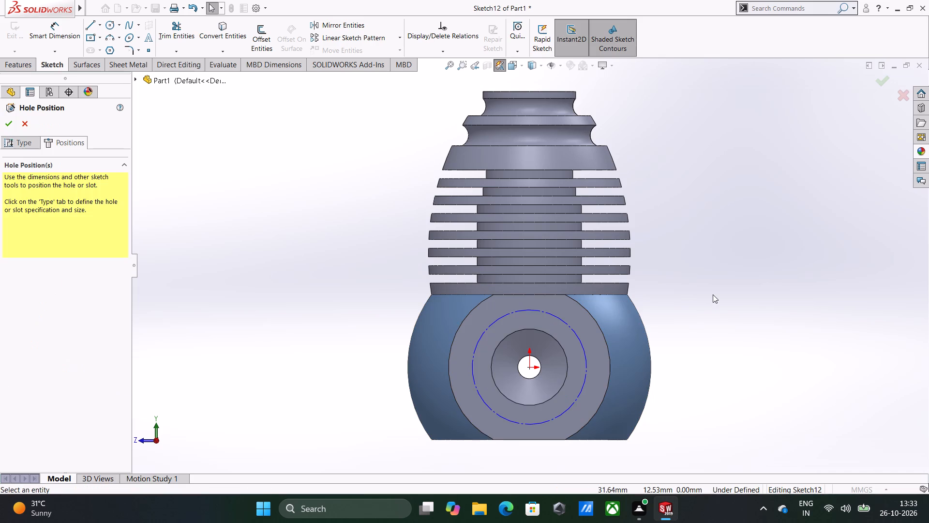
Draw two midpoint lines through the circle's centre out to the circle, one diagonal at about 39° and one horizontal.
right_click_drag(722, 274, 675, 280)
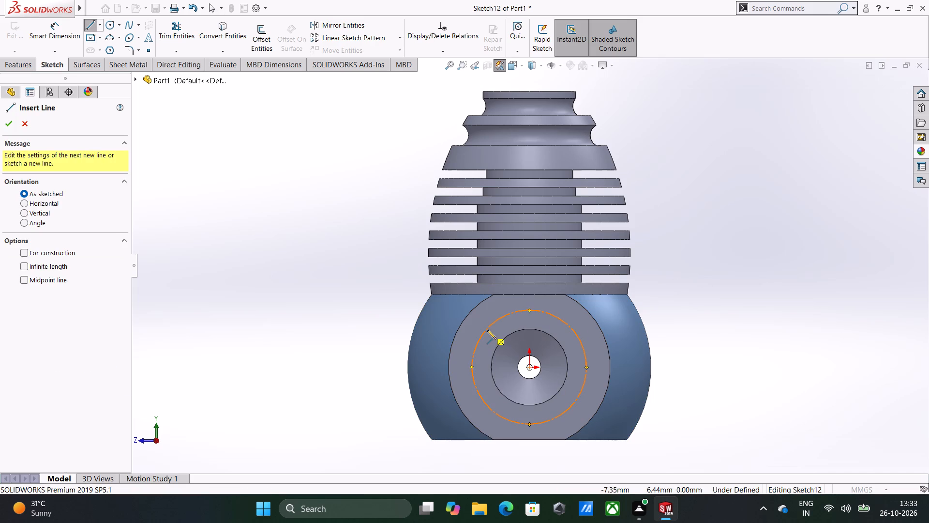
left_click(22, 276)
left_click(528, 368)
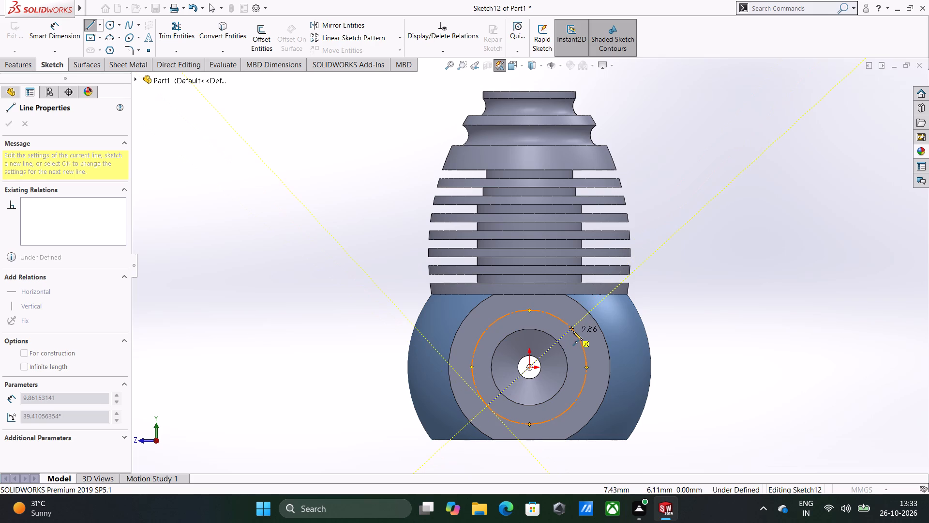
left_click(573, 331)
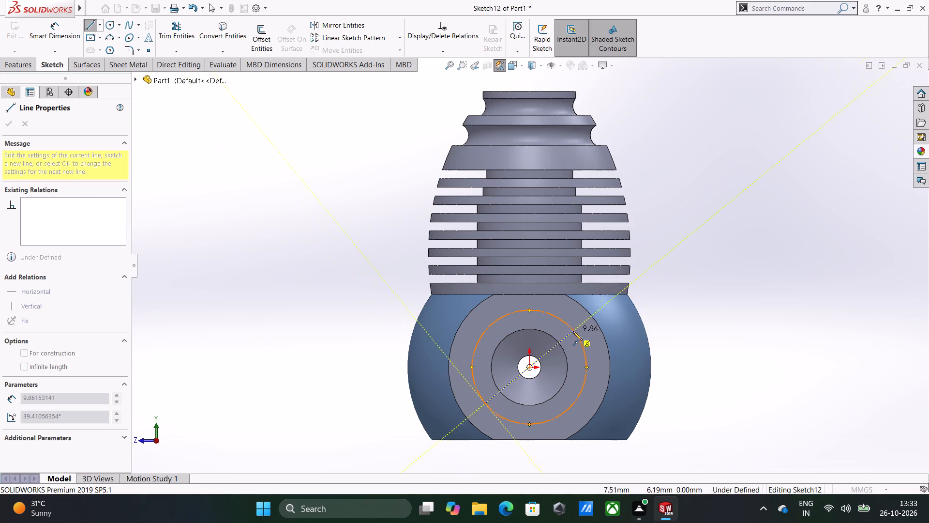
double_click(399, 305)
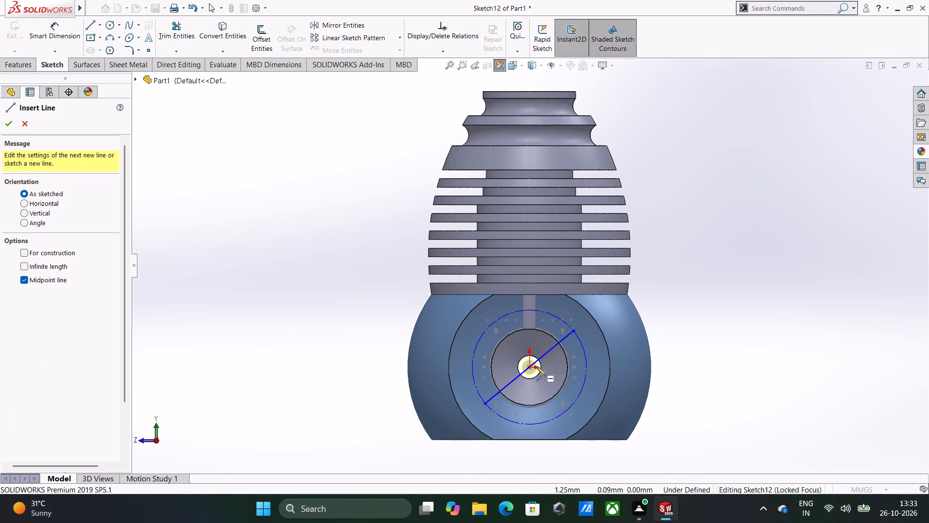
left_click(530, 365)
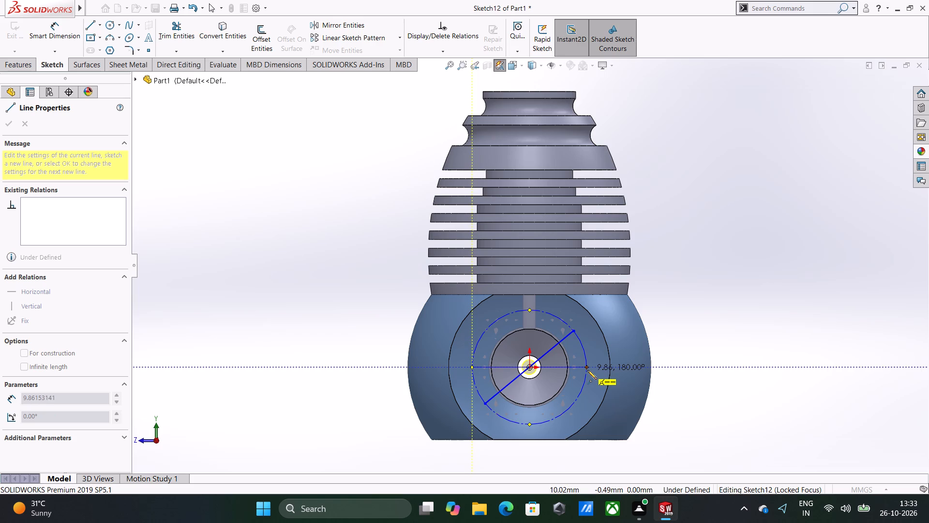
left_click(587, 370)
double_click(687, 310)
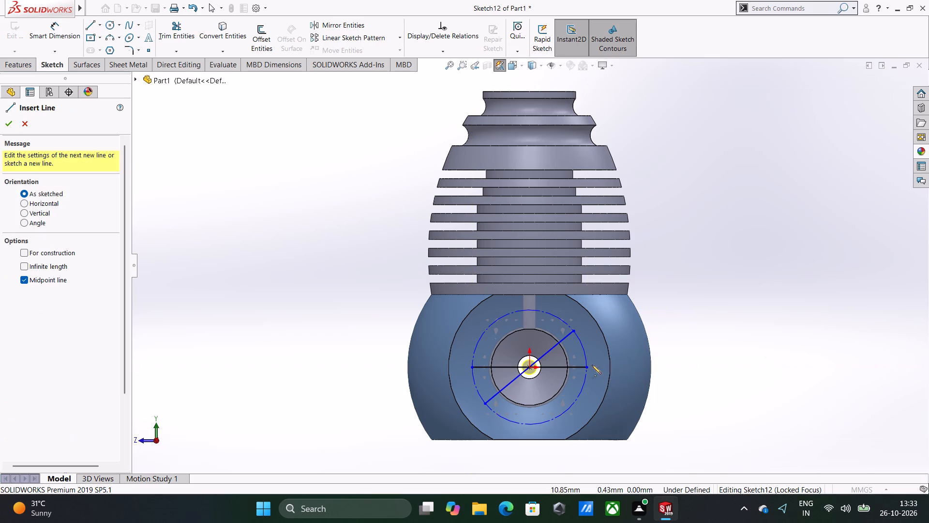
Turn the diagonal and horizontal lines through the side hole's centre into construction geometry.
right_click(703, 314)
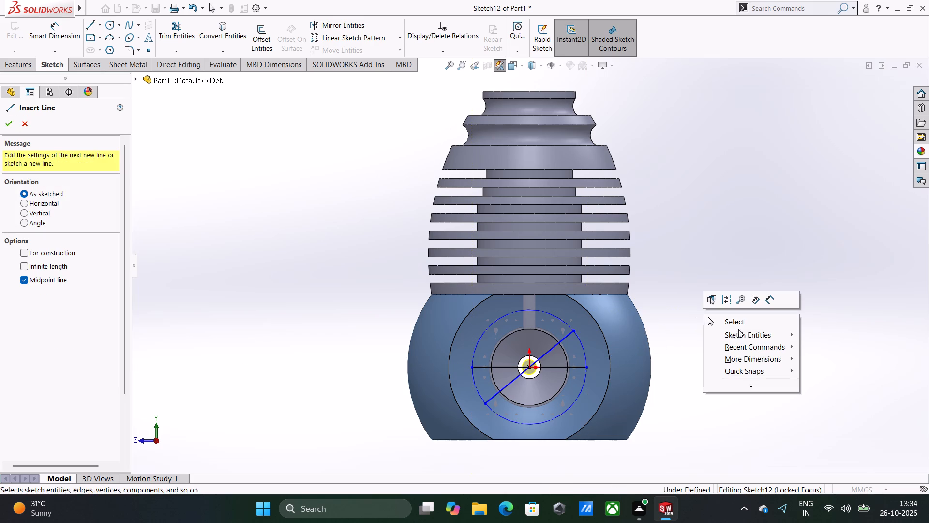
left_click(740, 325)
left_click(568, 335)
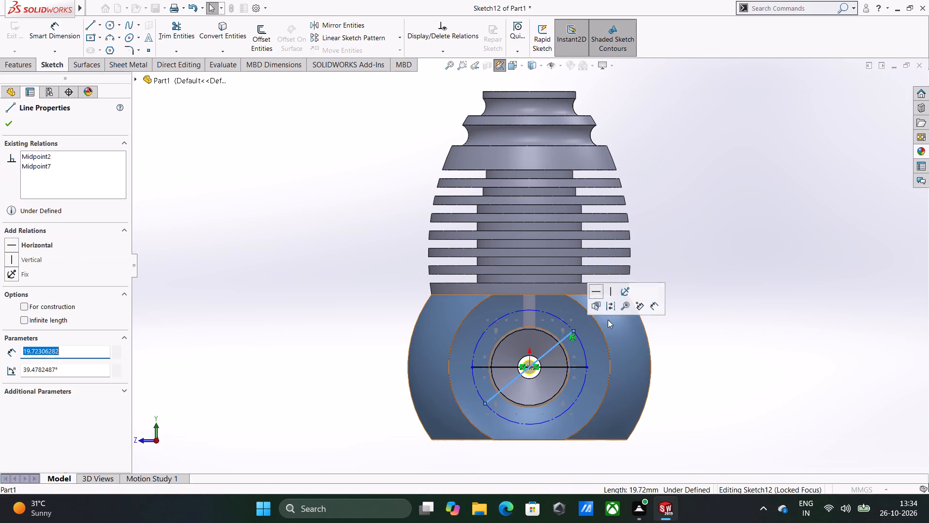
left_click(609, 310)
left_click(576, 367)
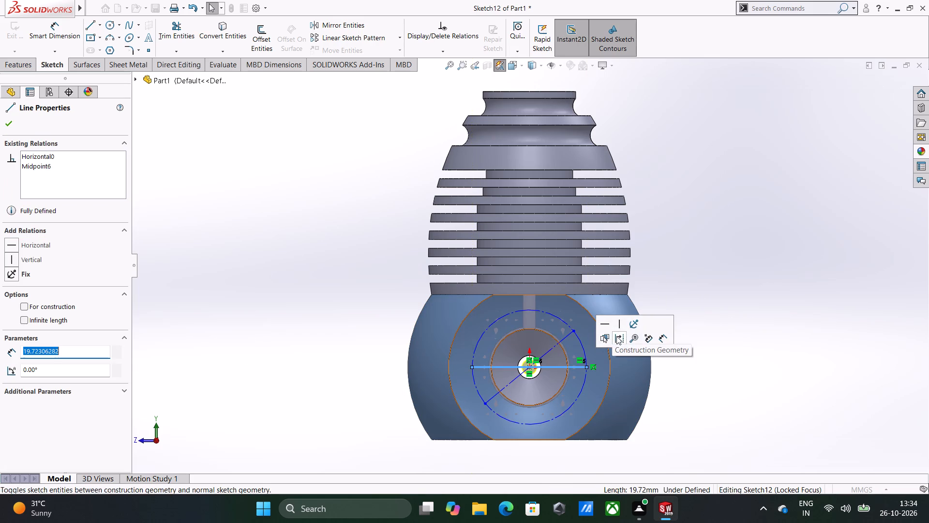
left_click(617, 337)
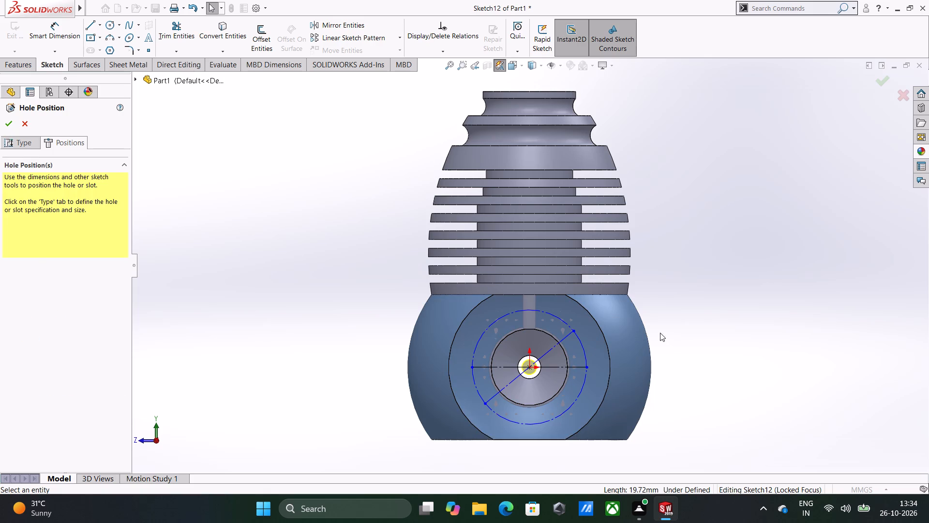
Dimension the angle between the diagonal and horizontal construction lines as 45°.
middle_click_drag(659, 332, 660, 338)
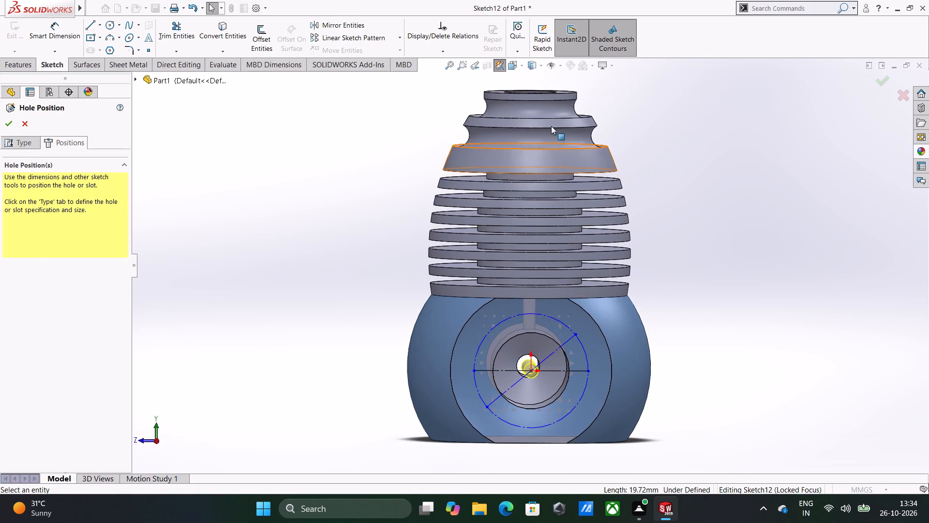
left_click(505, 66)
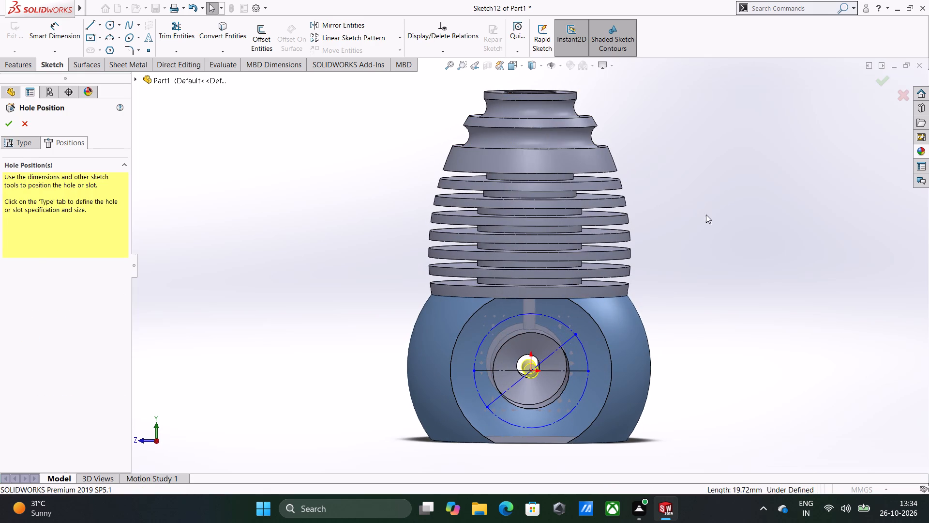
left_click(711, 218)
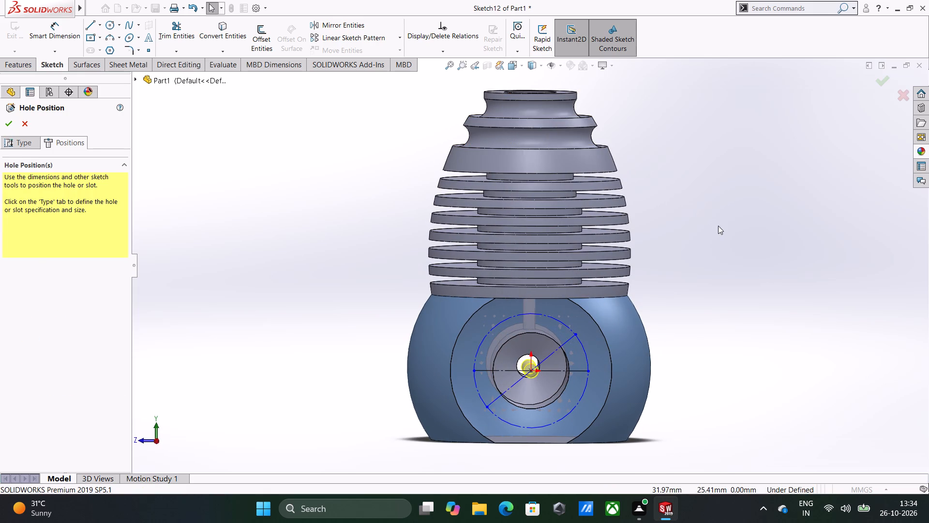
right_click_drag(685, 252, 685, 247)
right_click_drag(685, 247, 700, 166)
left_click(565, 345)
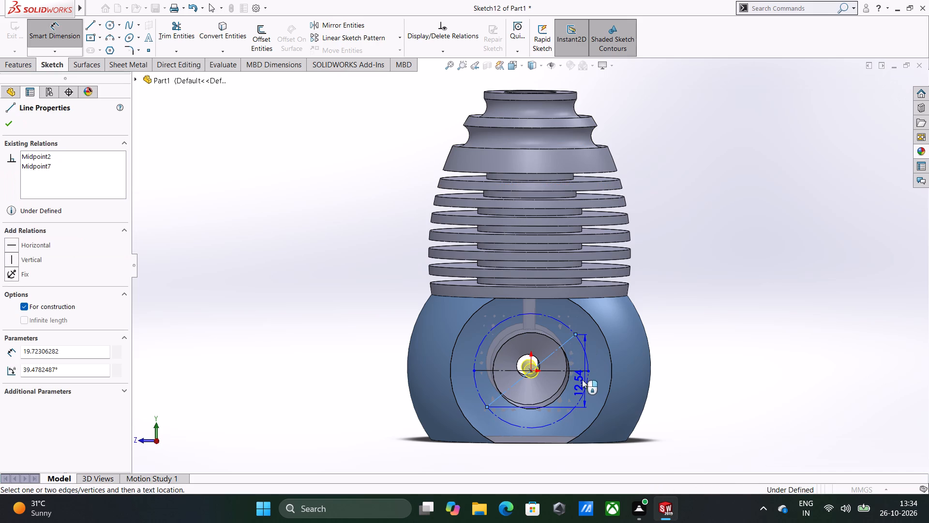
left_click(582, 373)
left_click(576, 358)
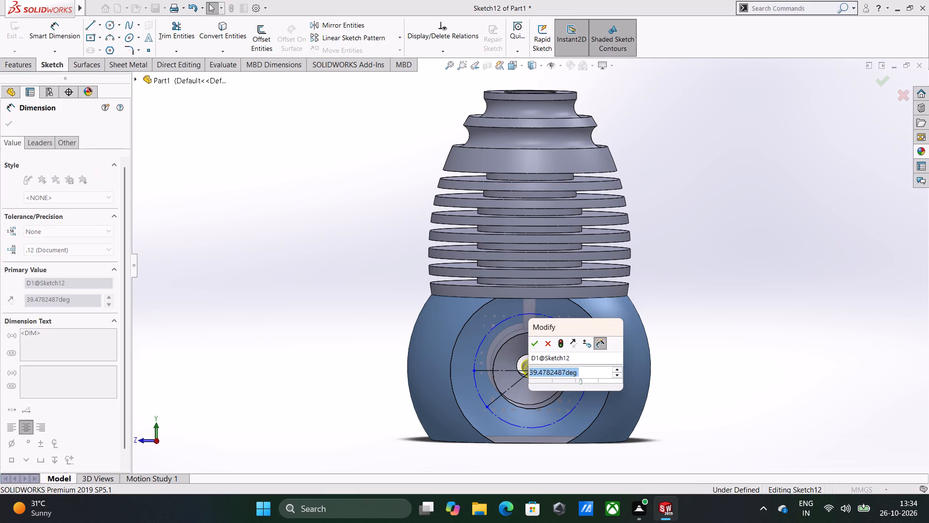
type("45")
key("Return")
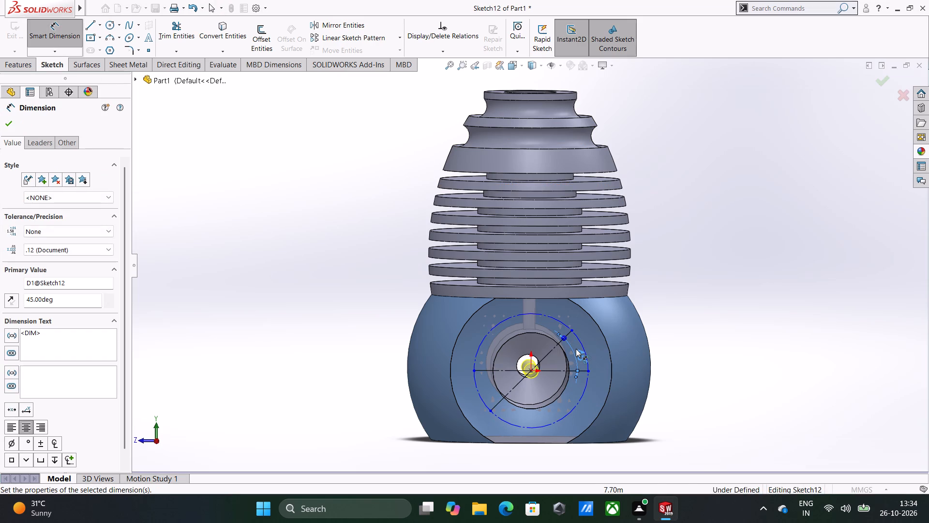
Draw a vertical midpoint construction line through the circle's centre, ending on the circle, about 19.7 mm long.
right_click_drag(680, 282, 624, 283)
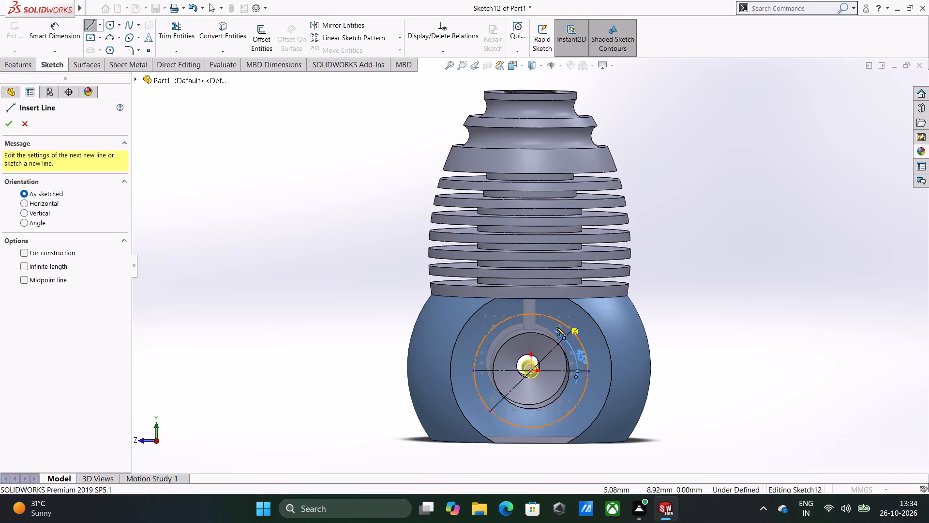
left_click(26, 278)
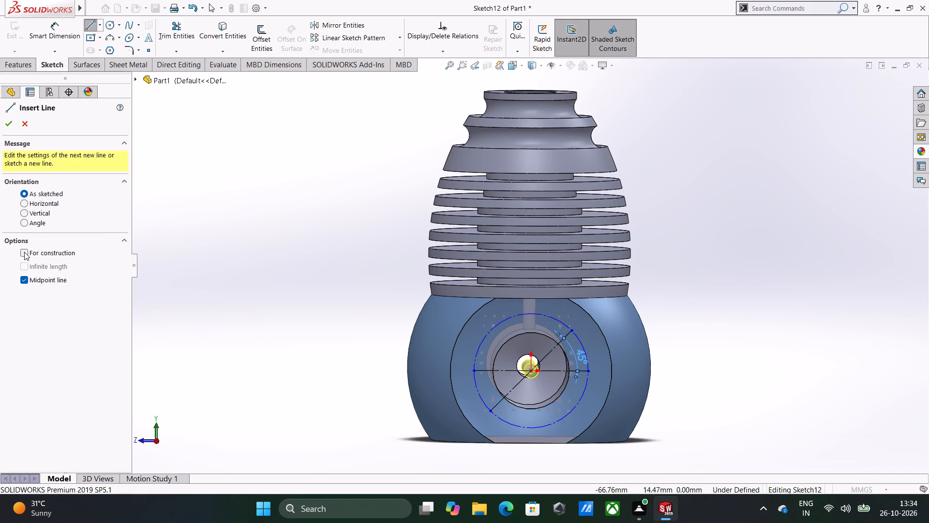
left_click(24, 252)
left_click(529, 369)
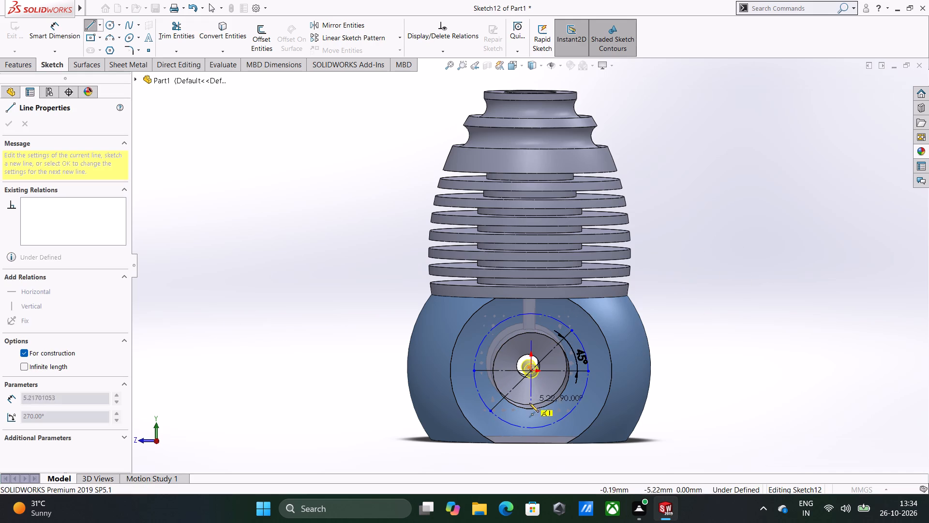
left_click(532, 428)
double_click(724, 337)
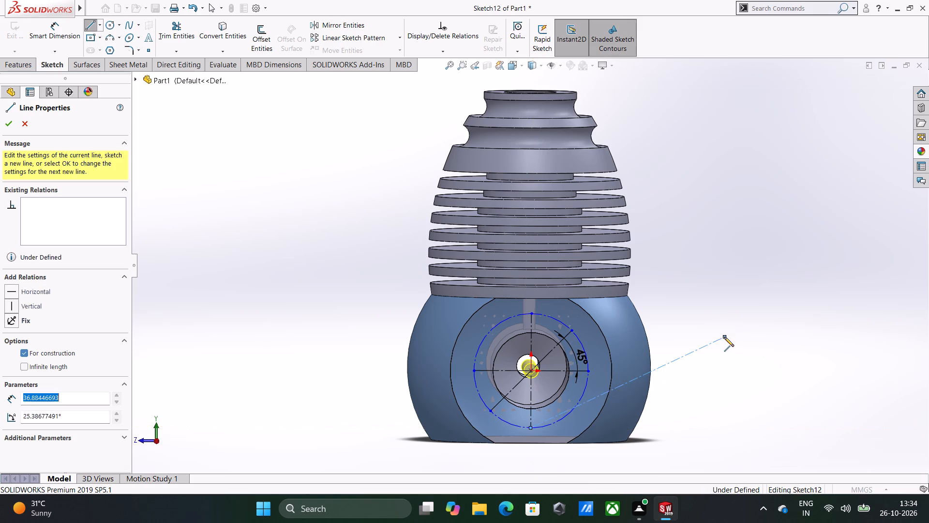
right_click(724, 337)
left_click(739, 341)
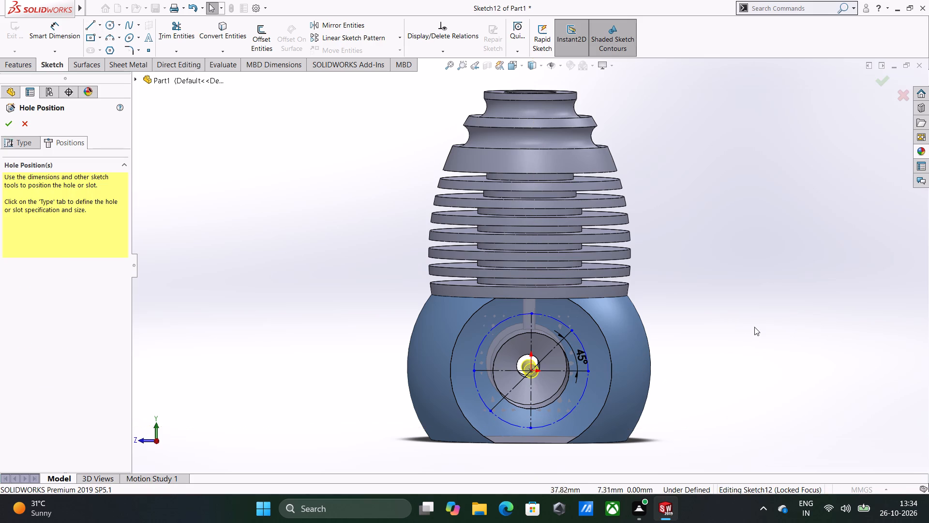
Draw a second diagonal midpoint construction line through the centre out to the circle, sloping the opposite way at about 42°.
right_click_drag(754, 327, 758, 233)
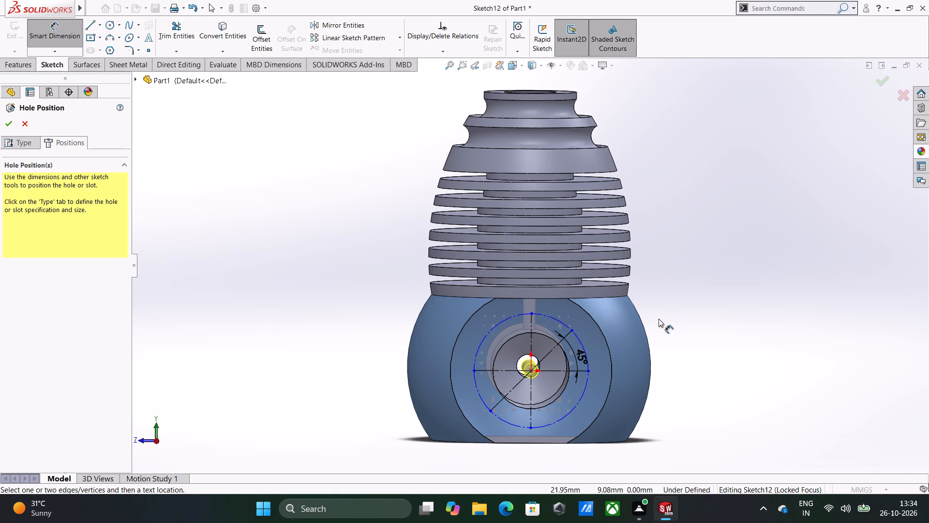
right_click_drag(745, 322, 741, 322)
right_click_drag(741, 322, 660, 320)
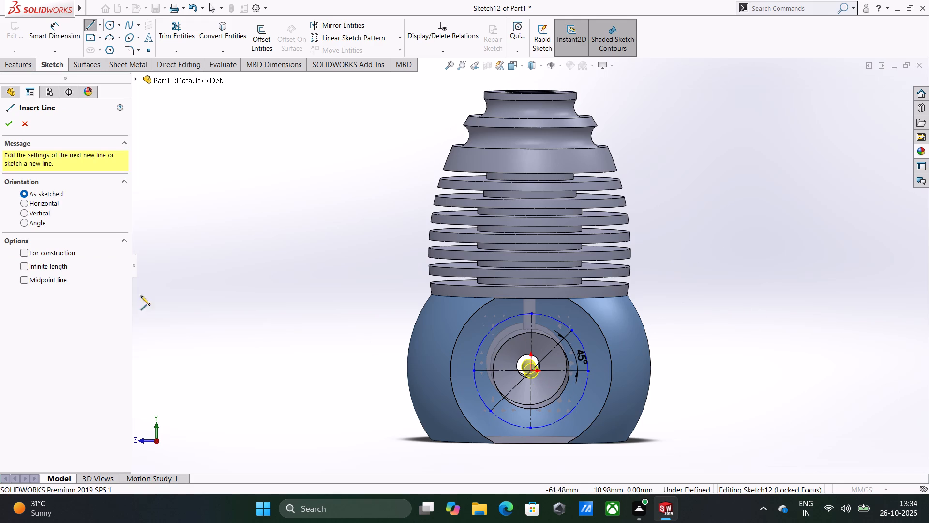
left_click(28, 277)
left_click(26, 255)
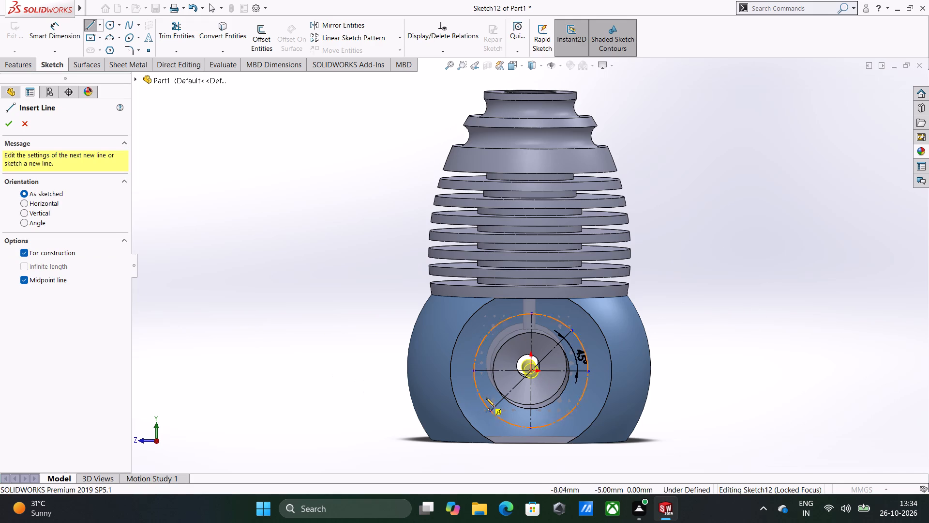
left_click(531, 369)
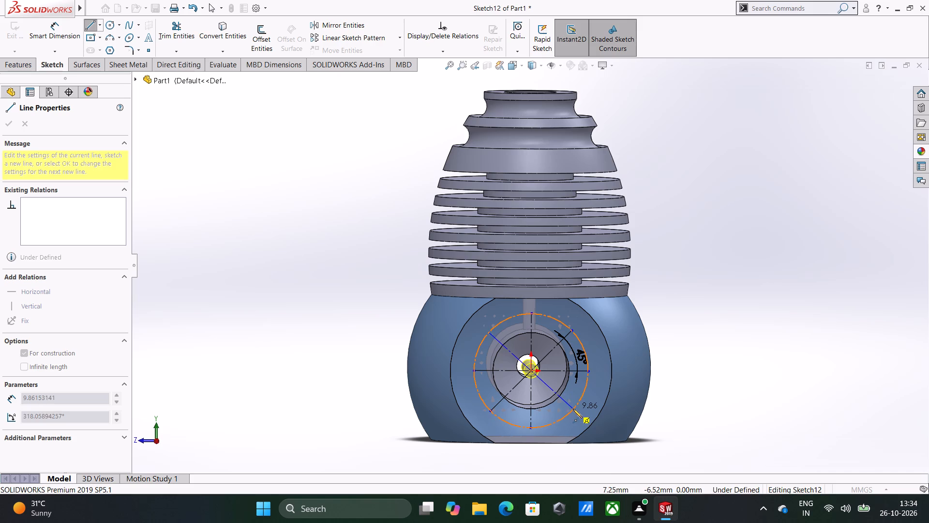
left_click(573, 409)
double_click(740, 371)
right_click(740, 371)
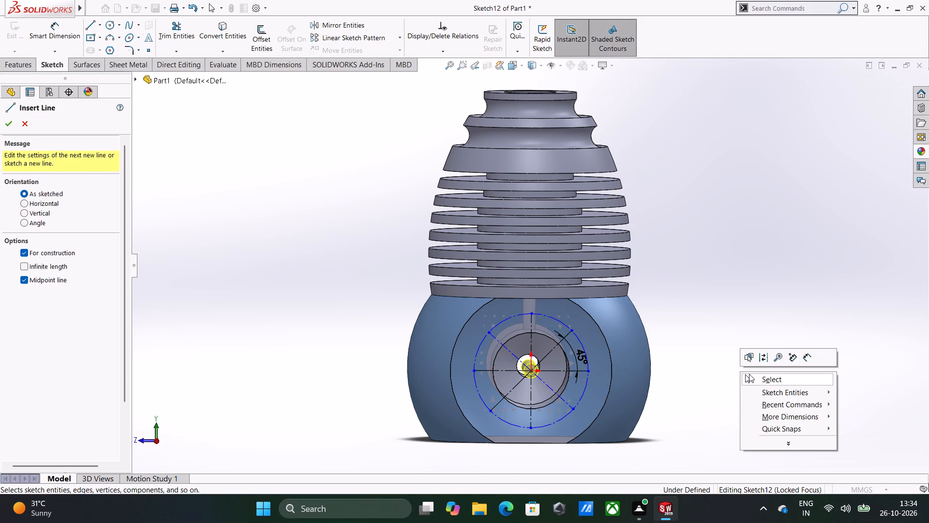
left_click(753, 377)
Dimension the angle between the second diagonal and the horizontal construction line as 45°.
right_click_drag(744, 376, 741, 292)
left_click(487, 369)
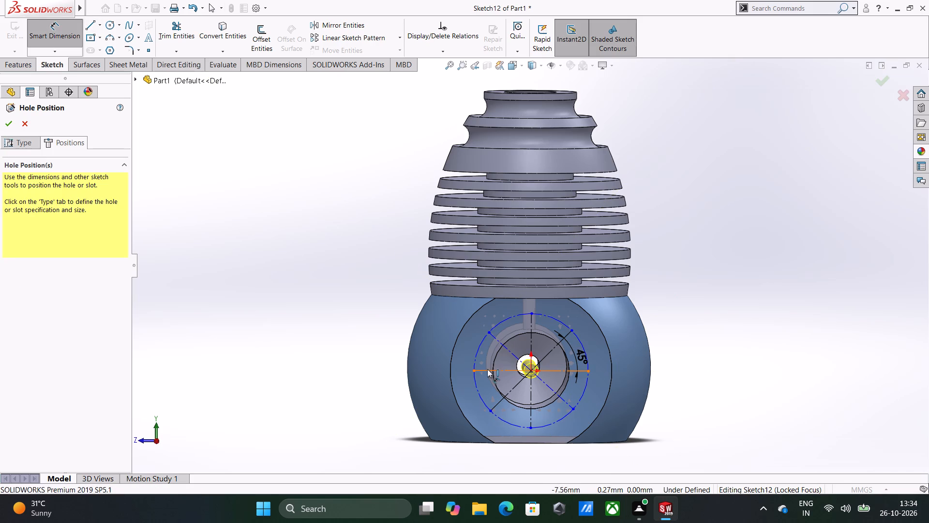
left_click(499, 342)
left_click(491, 347)
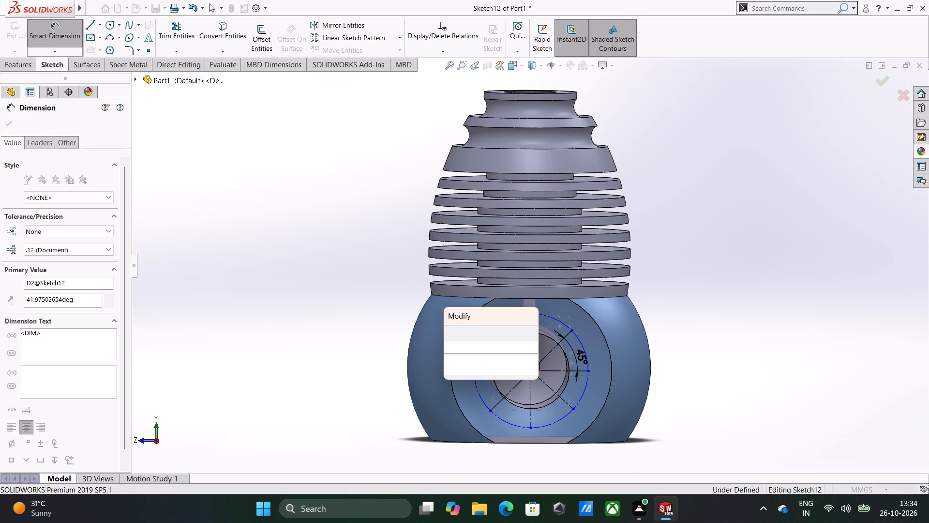
type("45")
key("Return")
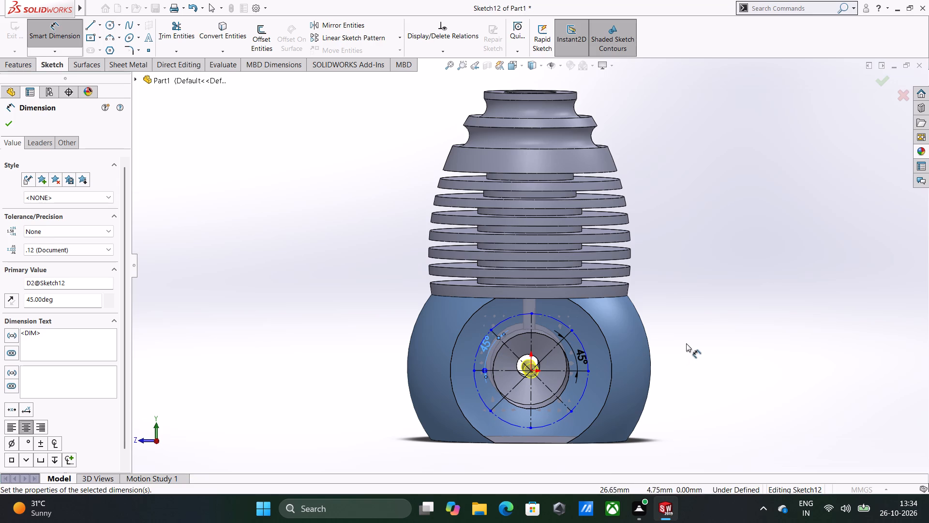
Dimension the construction circle's diameter as 21 mm.
middle_click_drag(685, 336, 684, 332)
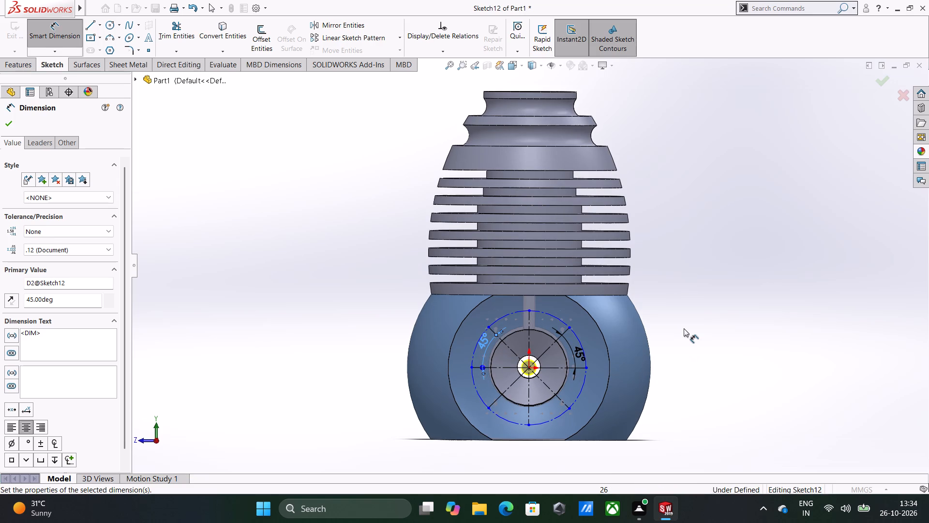
left_click(554, 316)
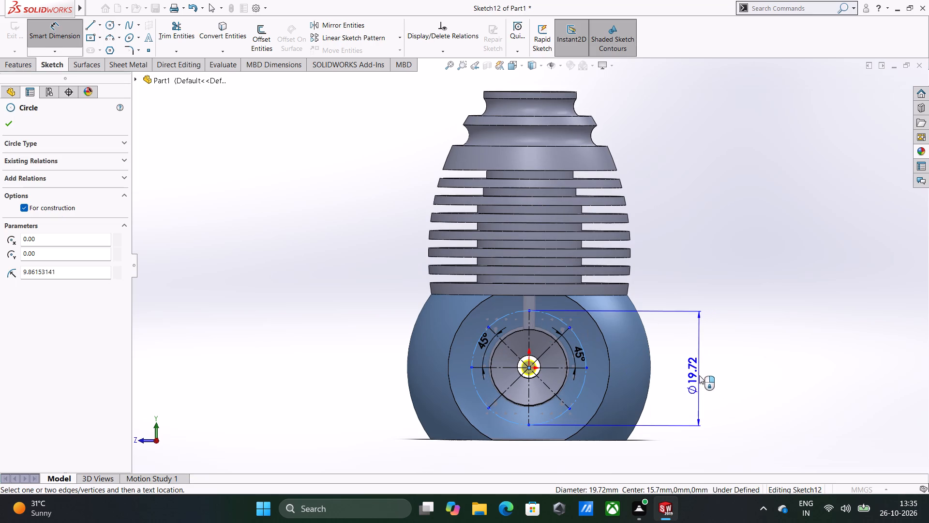
left_click(699, 375)
type("21")
key("Return")
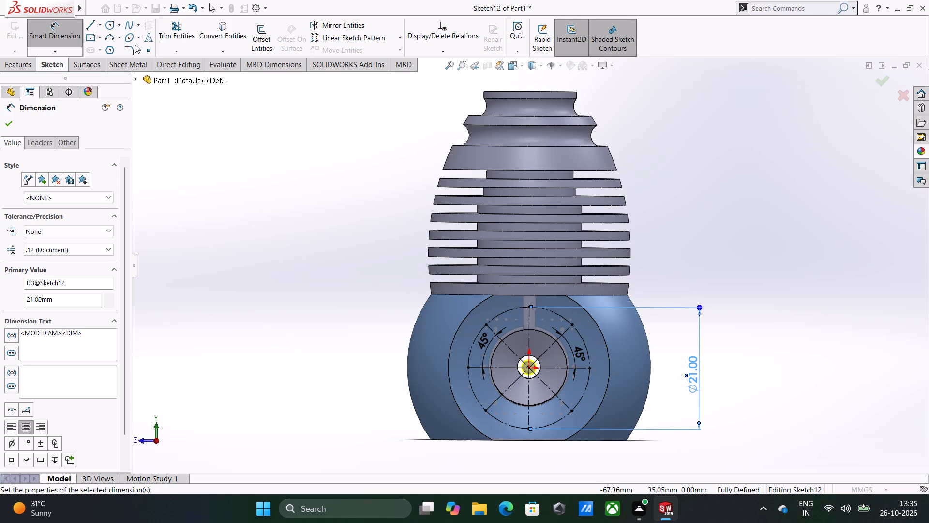
Place tapped hole points where both ends of the first diagonal meet the 21 mm circle, and finish the M3 hole feature.
left_click(149, 45)
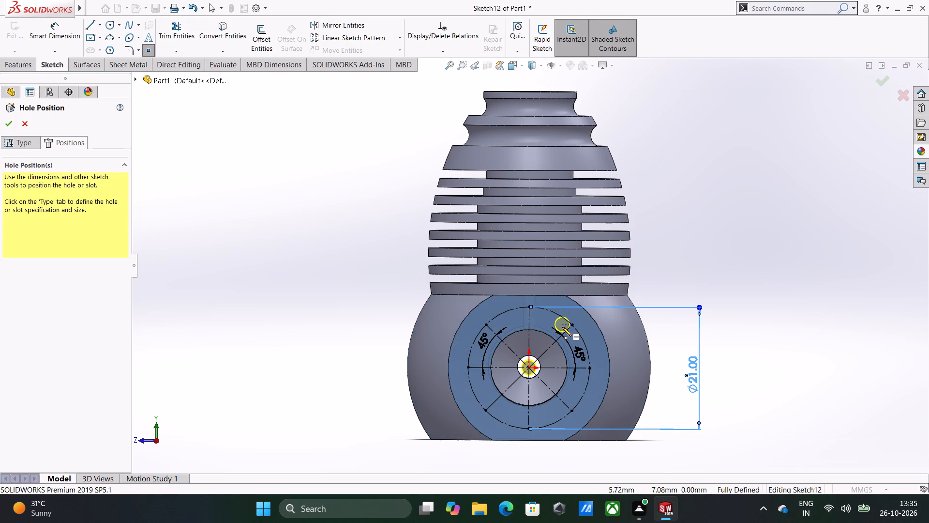
left_click(571, 325)
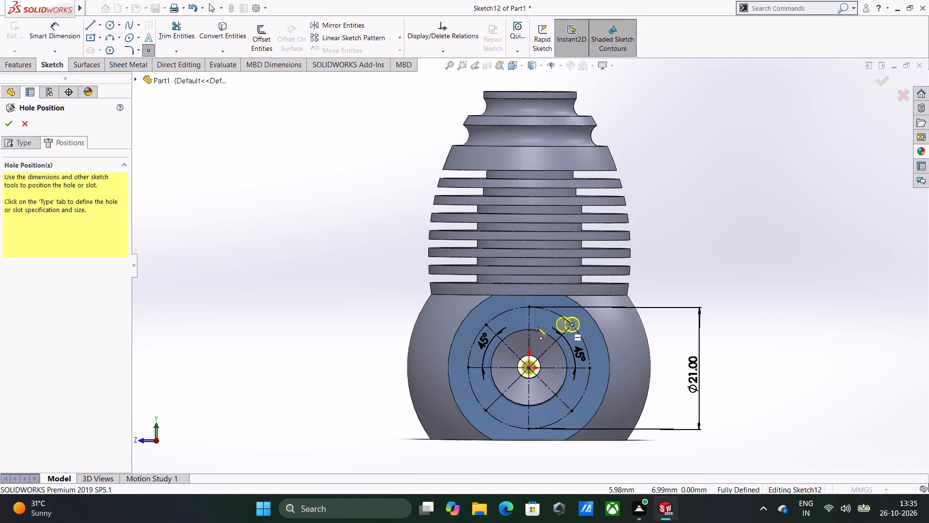
left_click(484, 410)
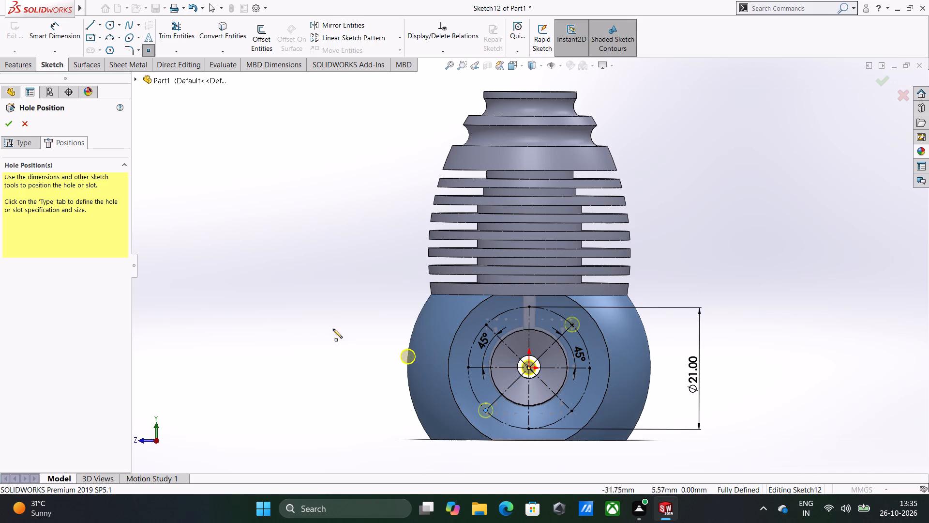
left_click(9, 118)
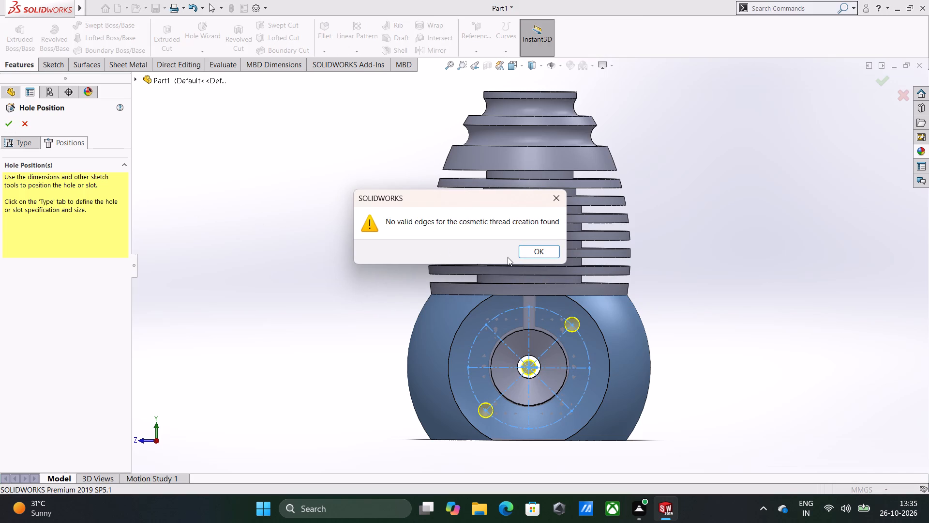
left_click(526, 251)
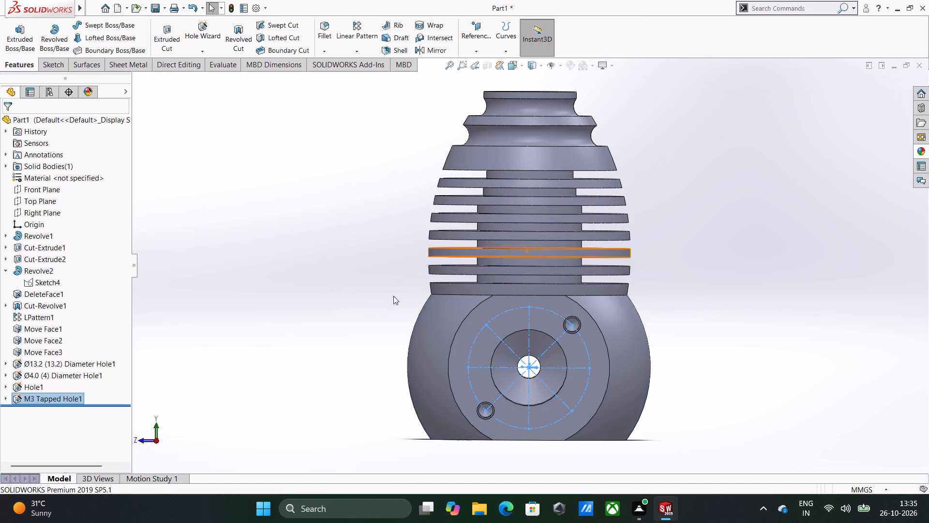
middle_click_drag(380, 296, 390, 303)
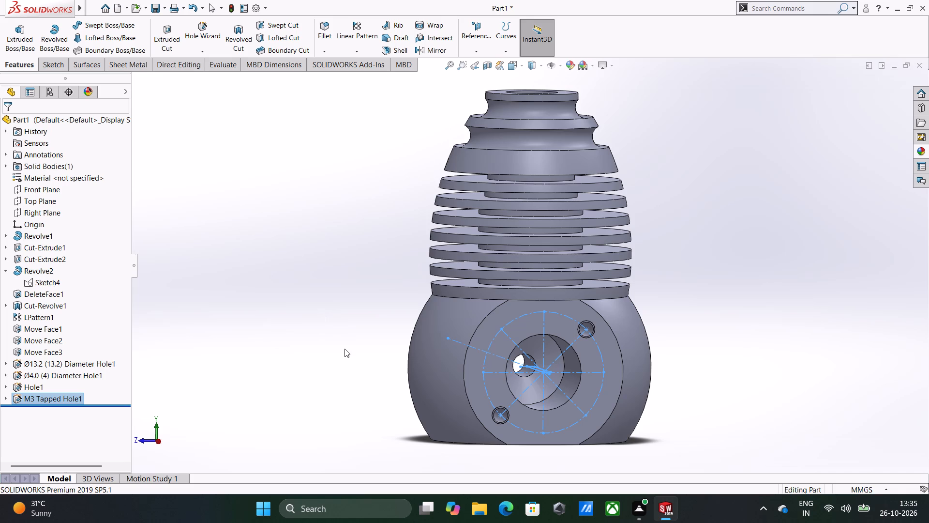
left_click(338, 317)
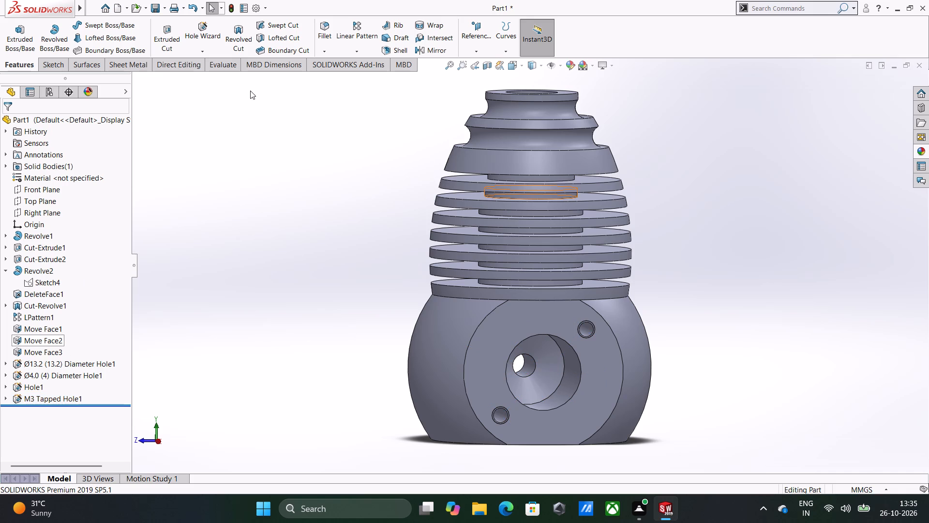
Show the layout sketch of the M3 tapped hole, with its construction circle and 45° diagonals.
left_click(5, 395)
left_click(40, 413)
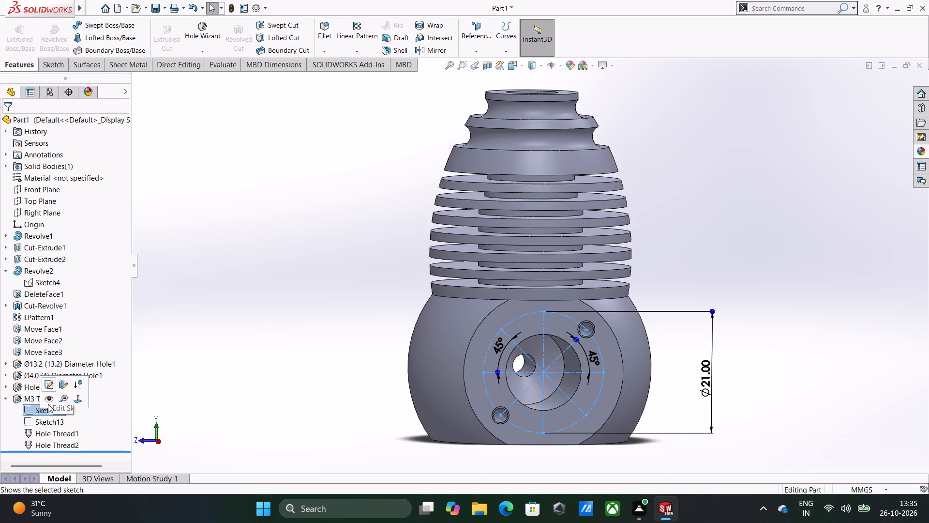
left_click(48, 404)
left_click(252, 338)
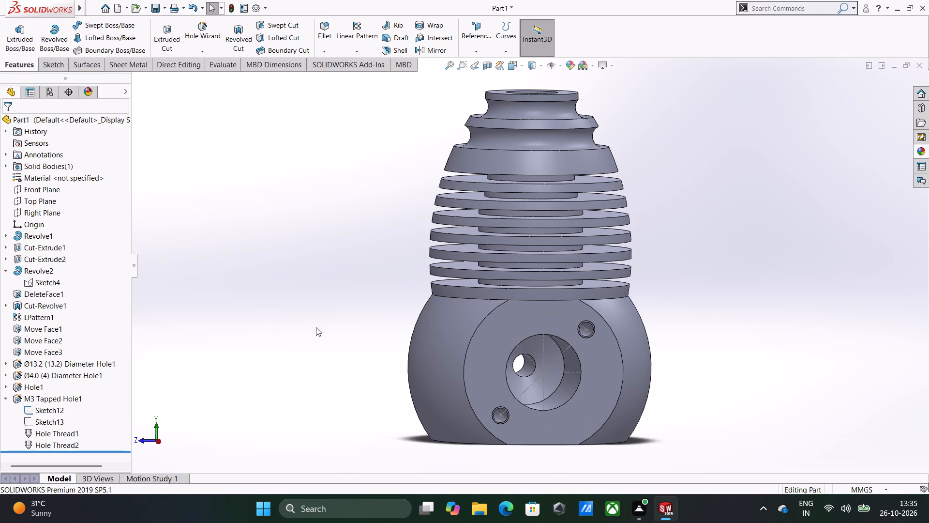
Configure a Hole Wizard plain hole to DIN drill sizes, Ø3.0, with a blind depth of 6 mm.
left_click(192, 40)
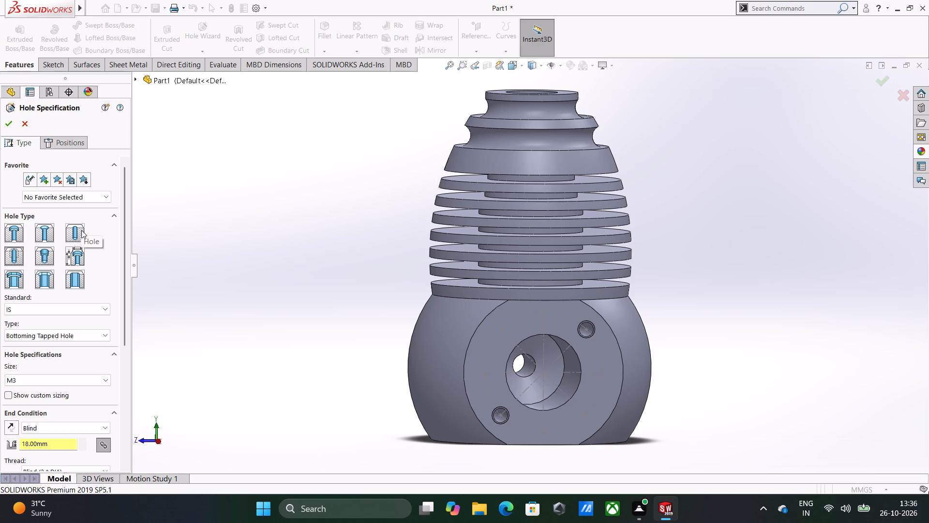
left_click(81, 230)
left_click(75, 311)
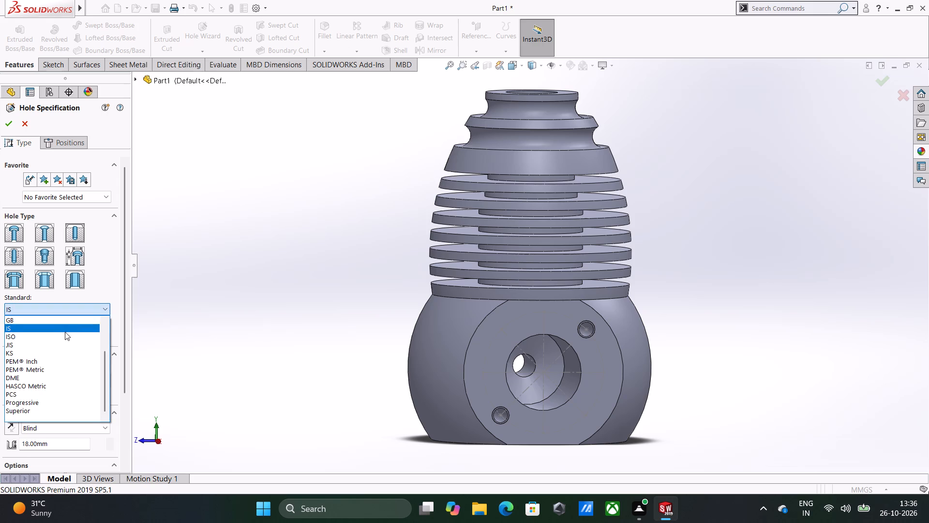
scroll(53, 329, "up", 3)
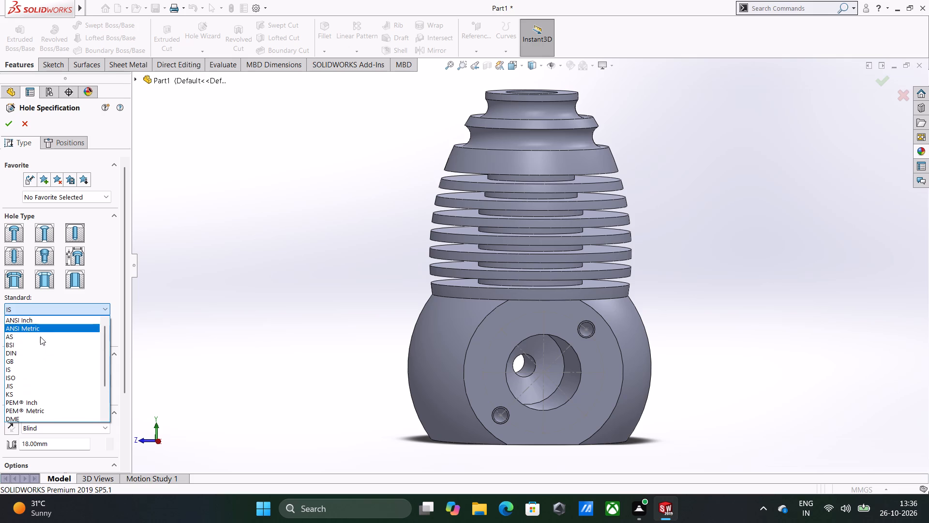
left_click(30, 354)
left_click(43, 337)
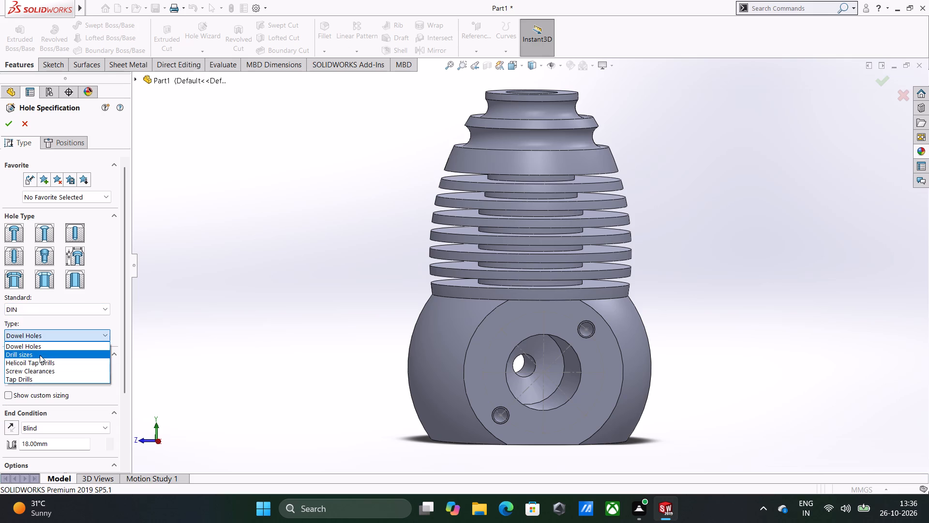
left_click(40, 355)
left_click(42, 383)
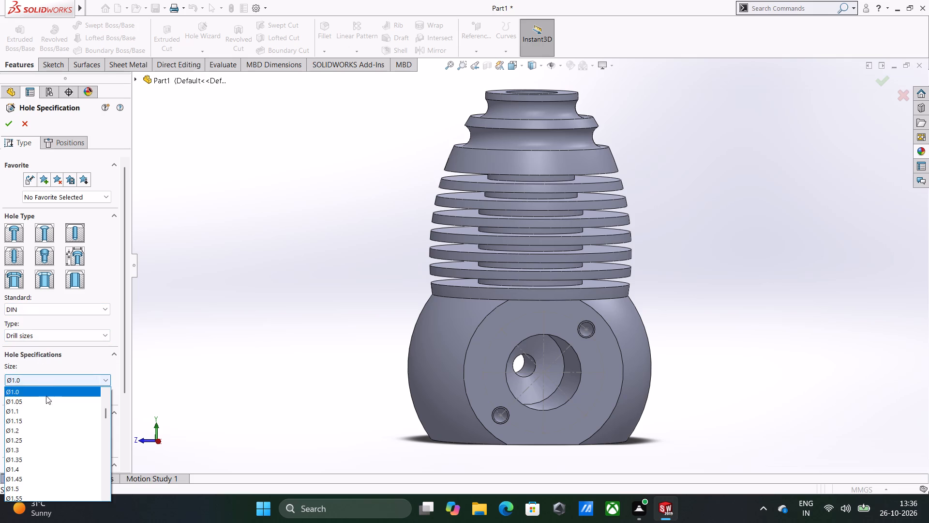
scroll(37, 433, "down", 8)
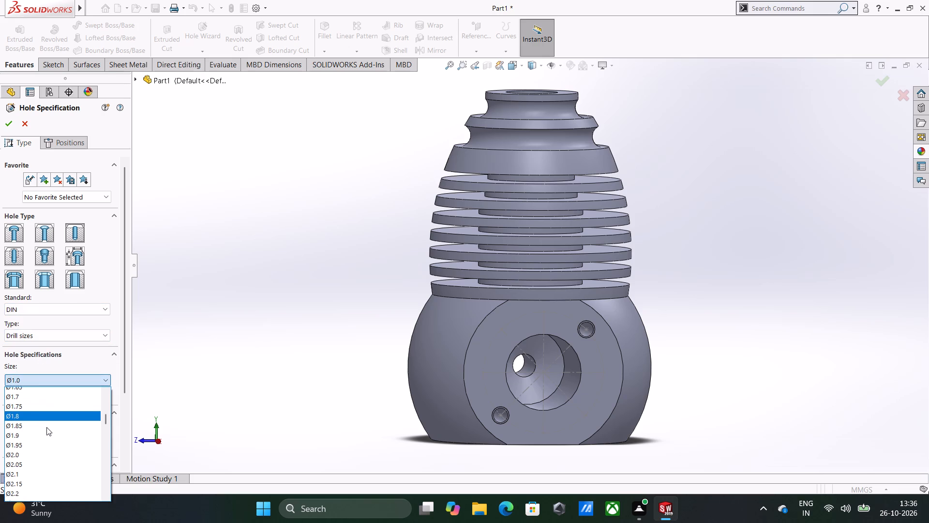
scroll(41, 430, "down", 2)
left_click(26, 446)
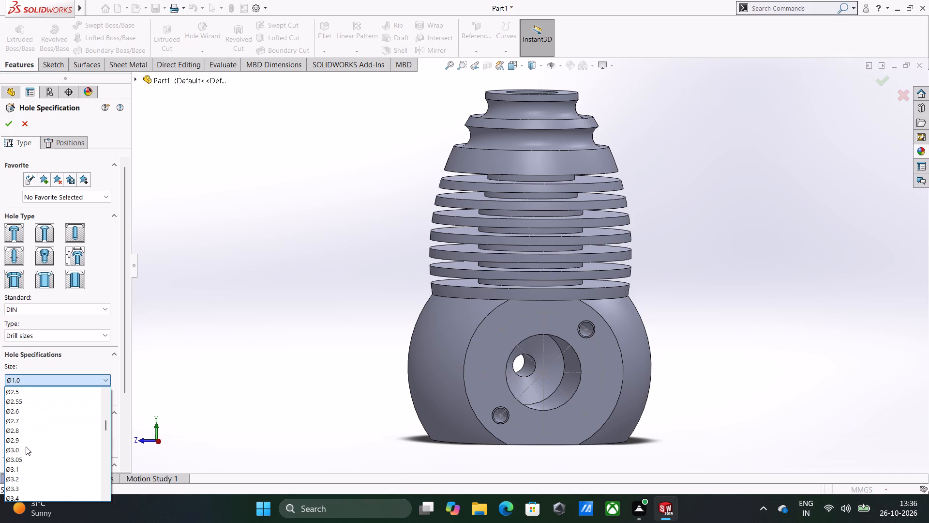
scroll(64, 419, "down", 2)
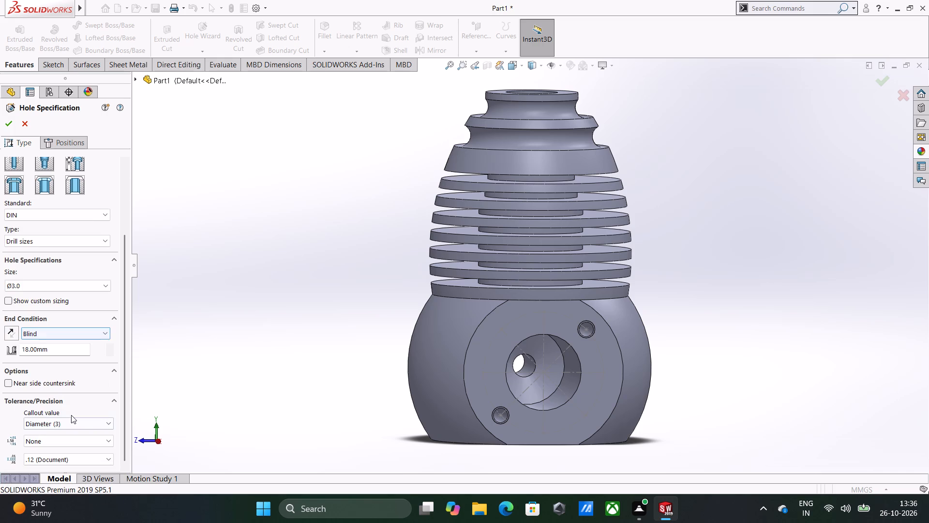
double_click(70, 354)
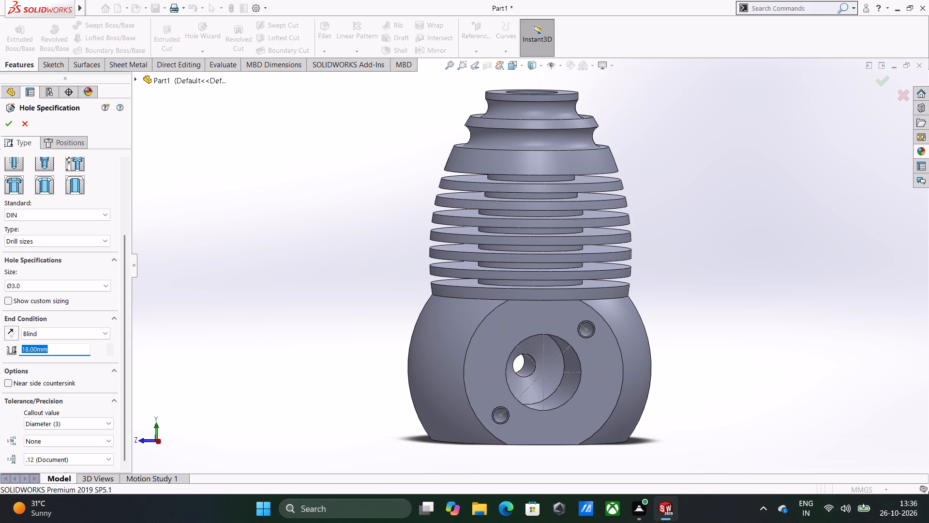
key("6")
scroll(90, 382, "down", 3)
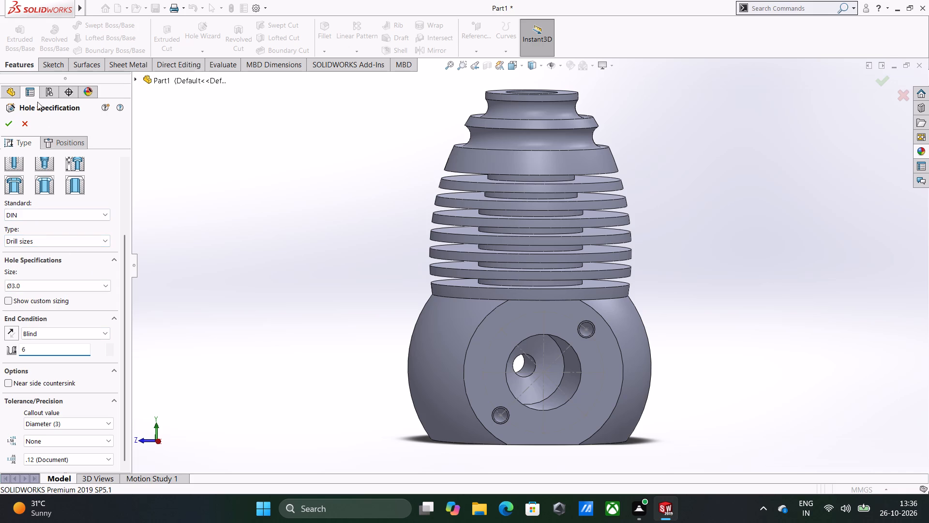
Place the Ø3.0 holes on the flat side face where both ends of the second diagonal meet the 21 mm circle, and finish the feature.
left_click(72, 144)
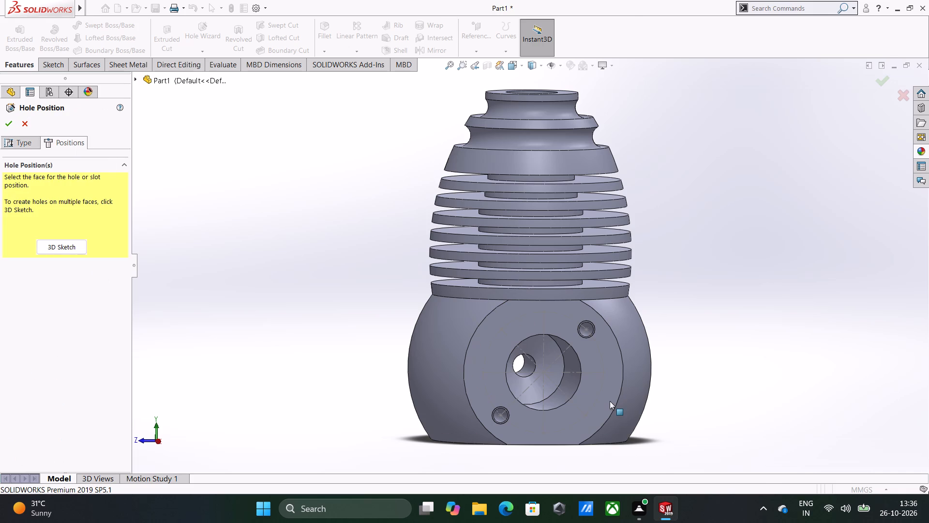
left_click(610, 401)
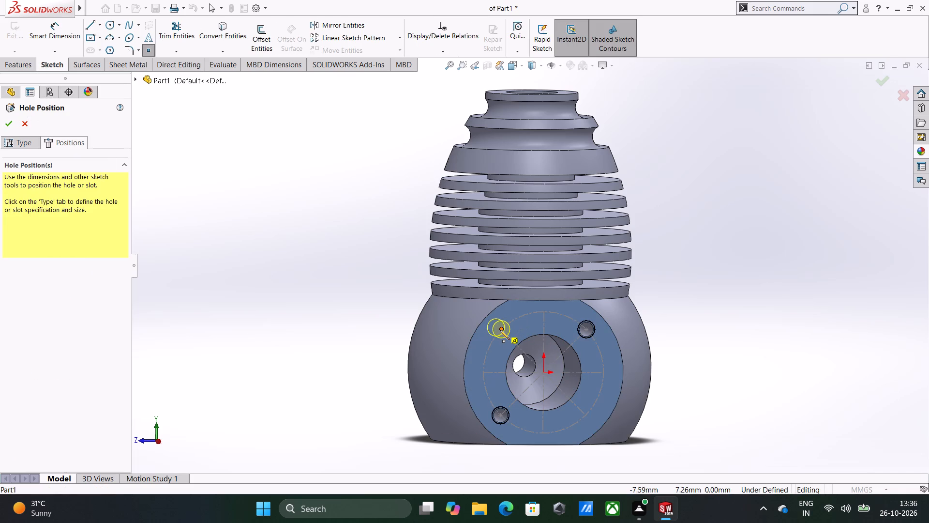
left_click(500, 330)
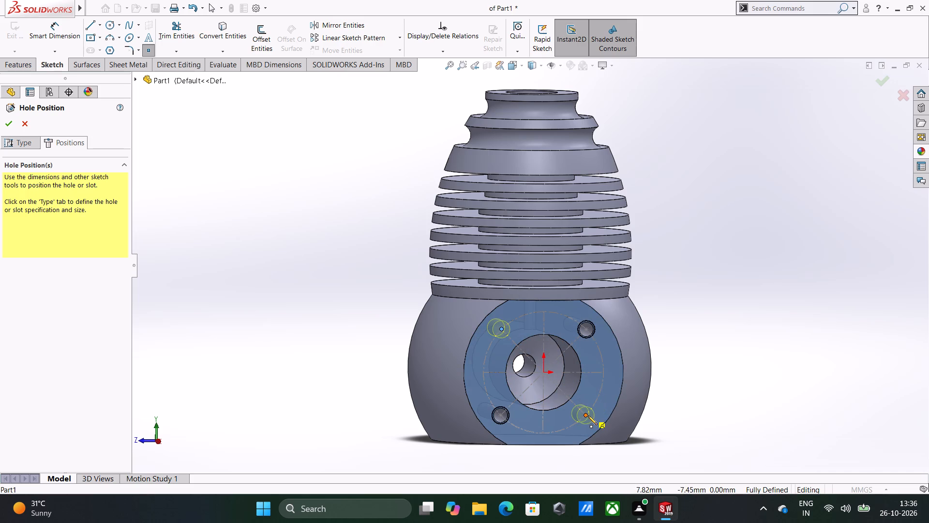
left_click(588, 415)
right_click(592, 395)
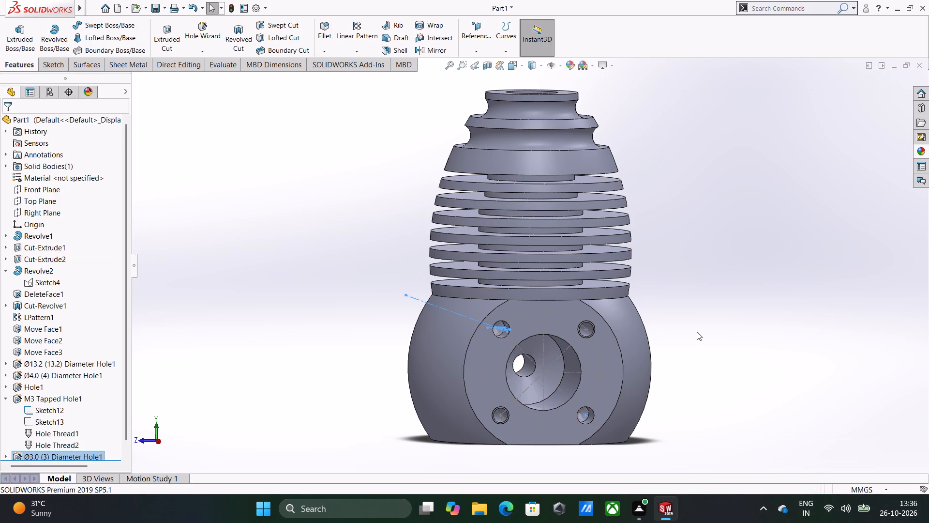
left_click(697, 332)
Hide the M3 tapped hole's layout sketch.
middle_click_drag(714, 336, 693, 334)
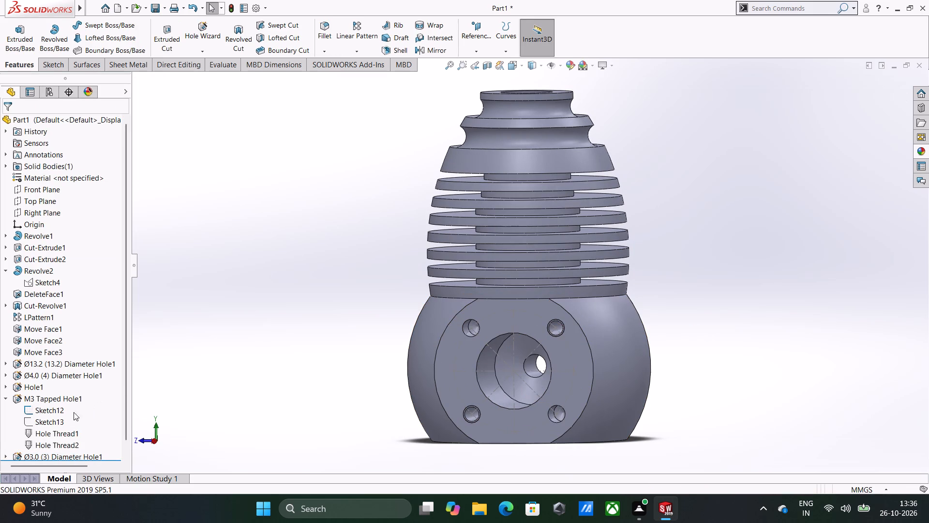
left_click(34, 407)
left_click(43, 396)
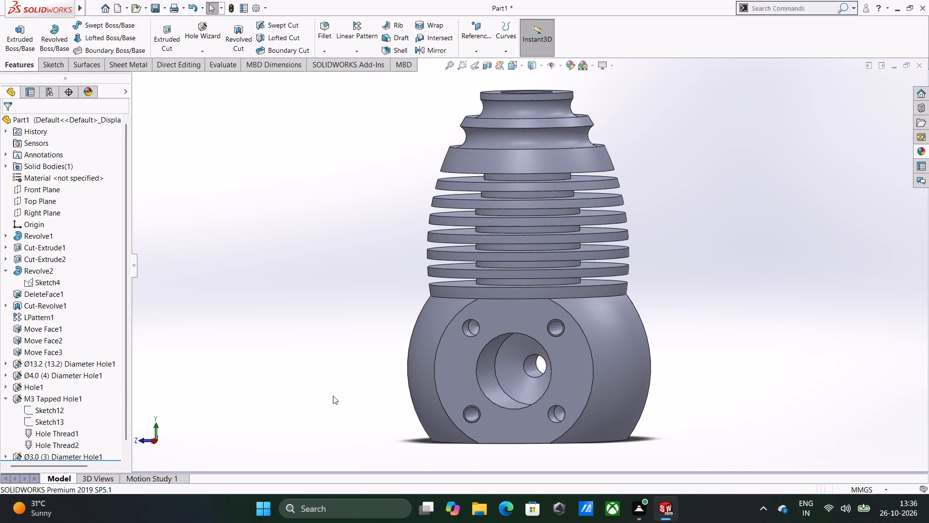
left_click(308, 395)
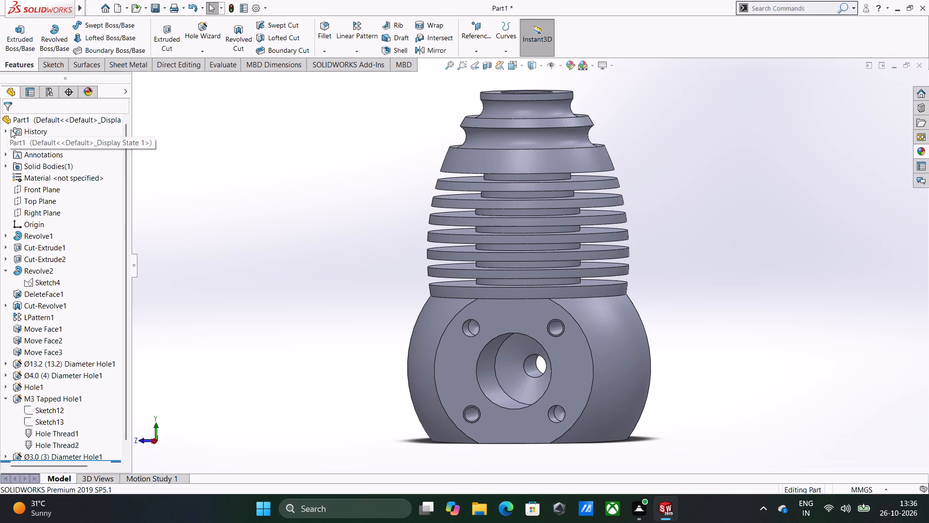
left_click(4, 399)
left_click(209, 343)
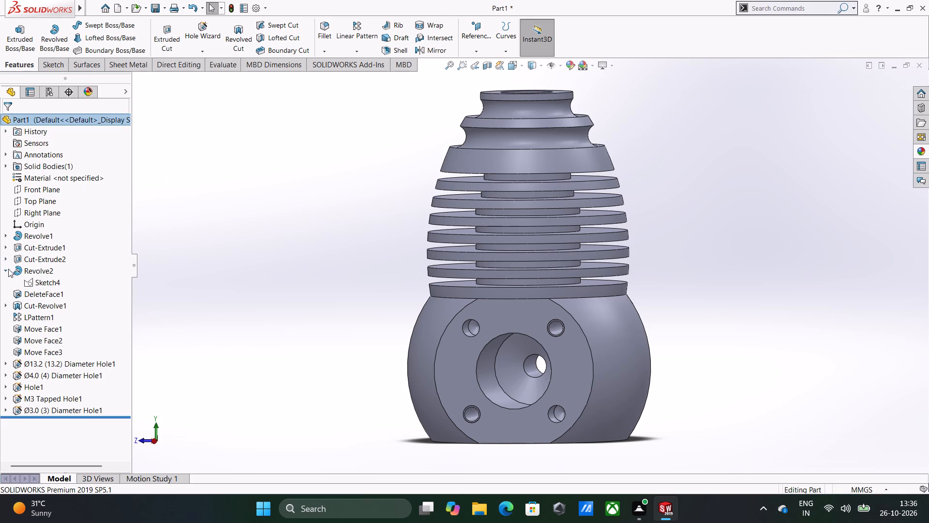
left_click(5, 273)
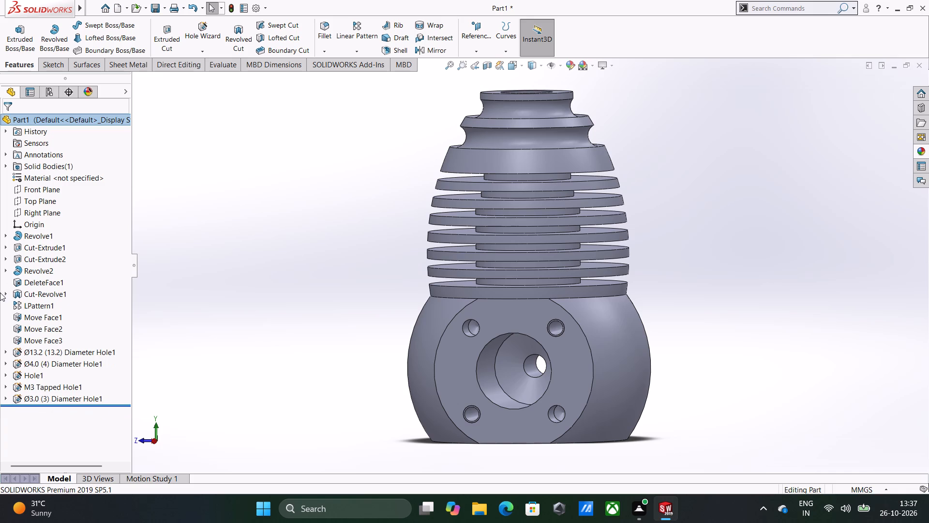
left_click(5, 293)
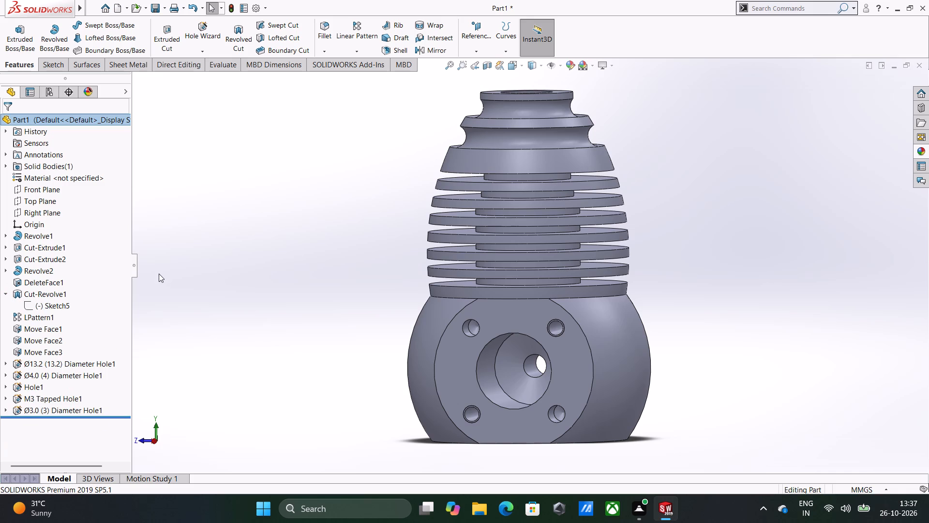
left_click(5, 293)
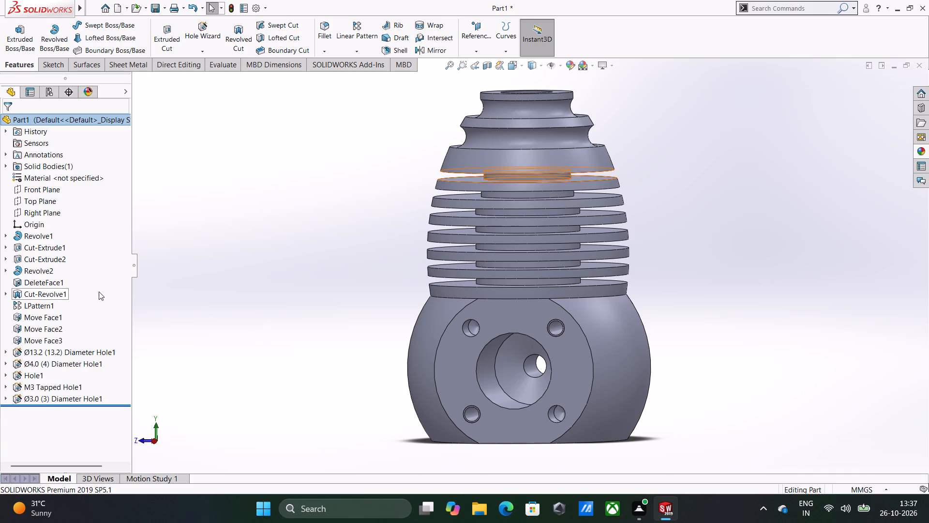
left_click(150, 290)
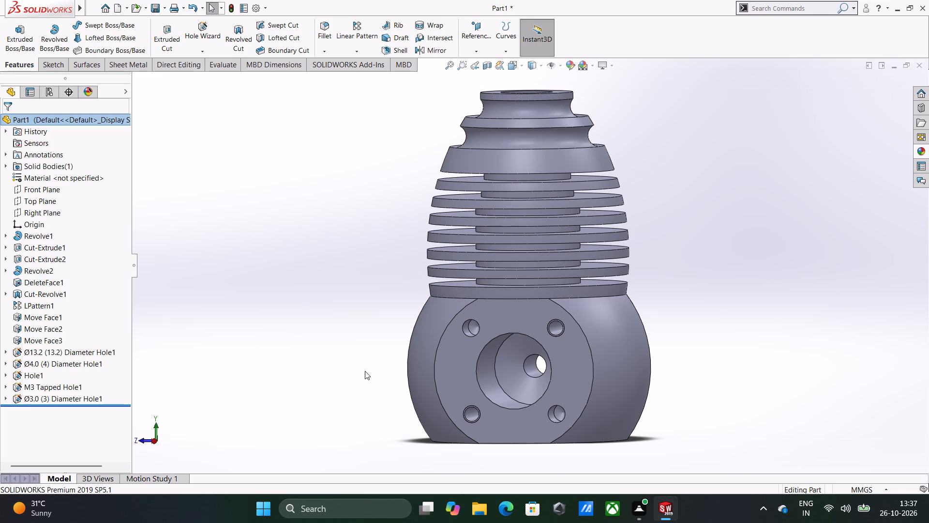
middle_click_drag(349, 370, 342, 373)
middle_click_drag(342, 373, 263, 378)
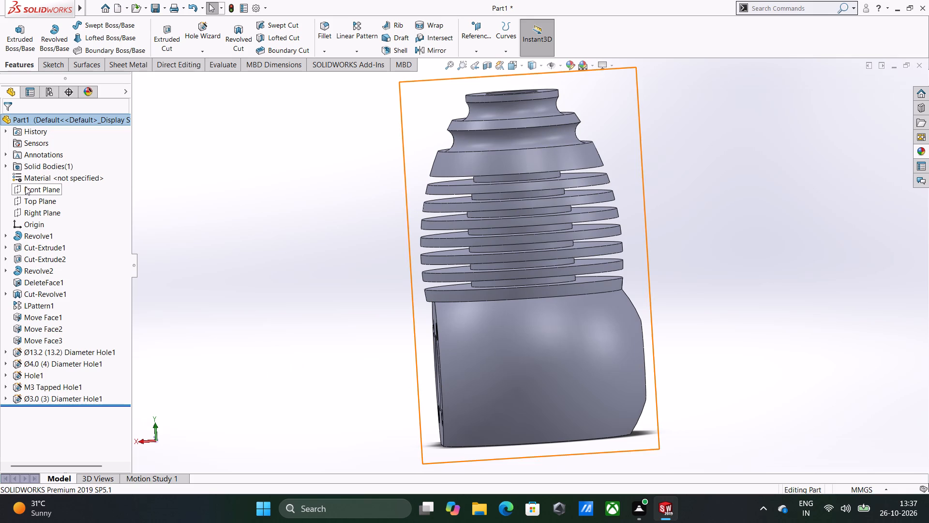
Start a new sketch on the Right Plane, viewed square-on.
left_click(33, 208)
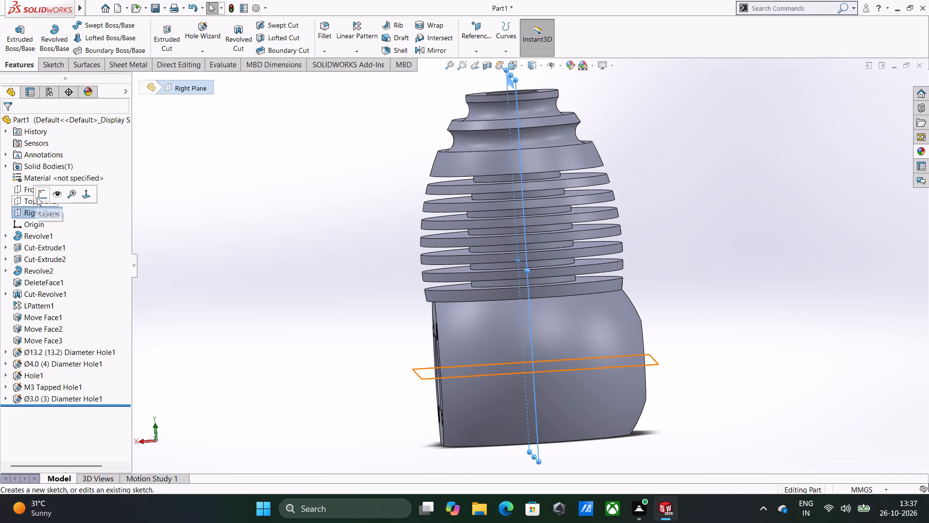
left_click(40, 196)
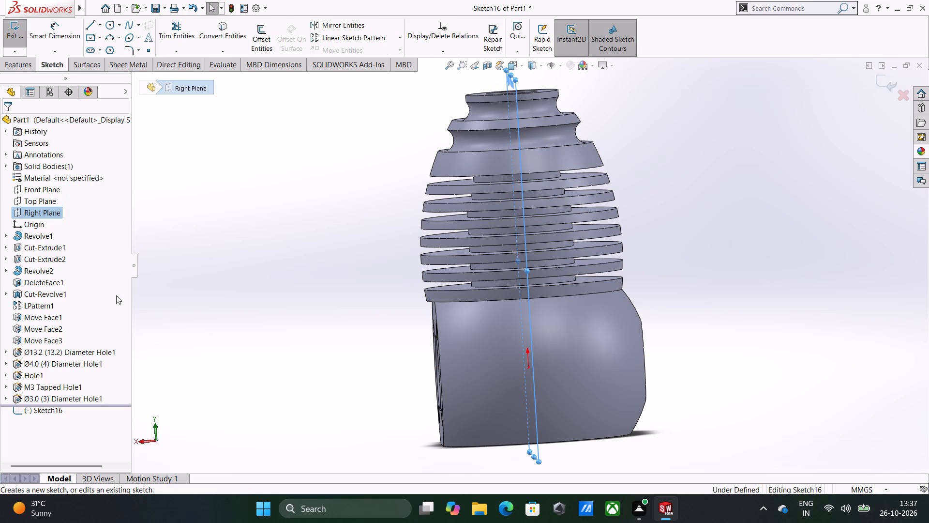
key("ctrl+8")
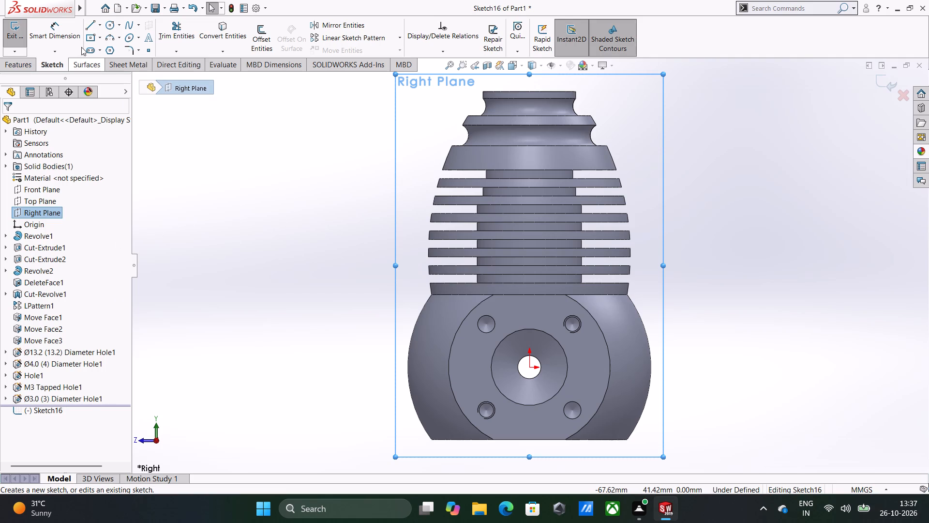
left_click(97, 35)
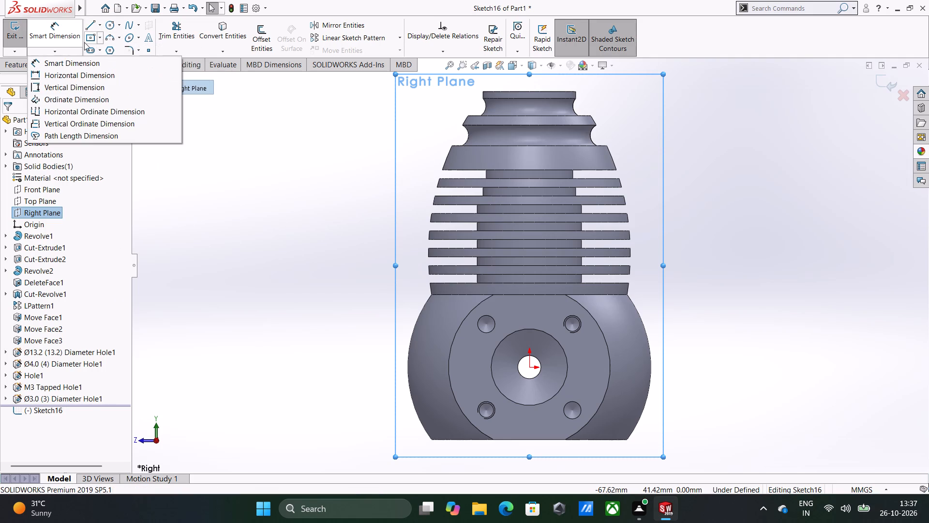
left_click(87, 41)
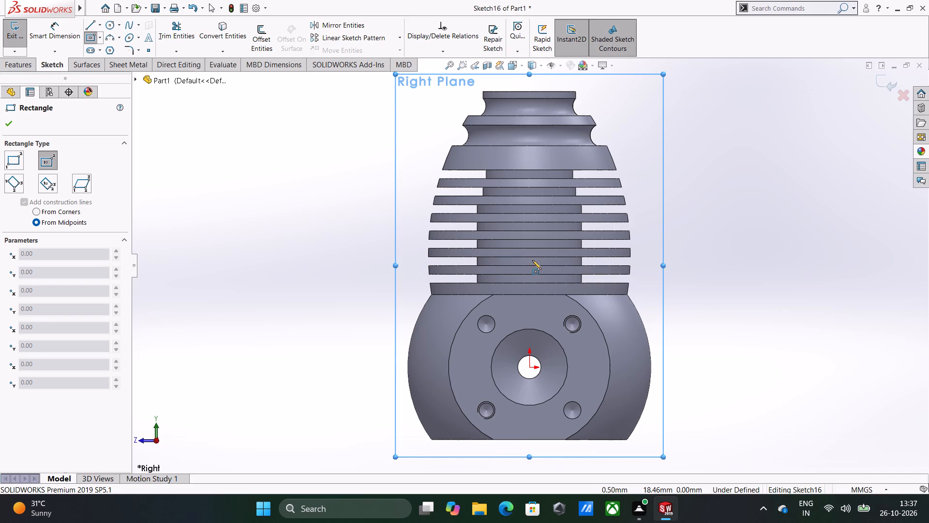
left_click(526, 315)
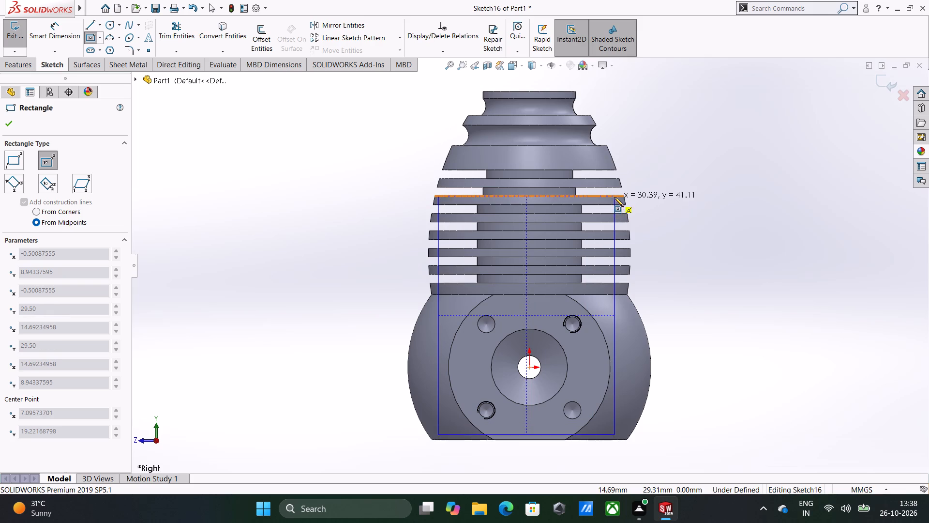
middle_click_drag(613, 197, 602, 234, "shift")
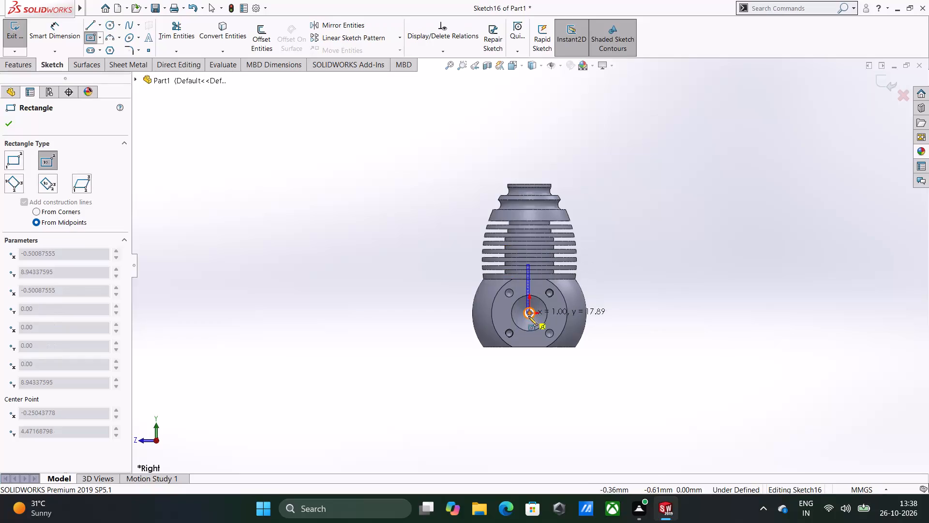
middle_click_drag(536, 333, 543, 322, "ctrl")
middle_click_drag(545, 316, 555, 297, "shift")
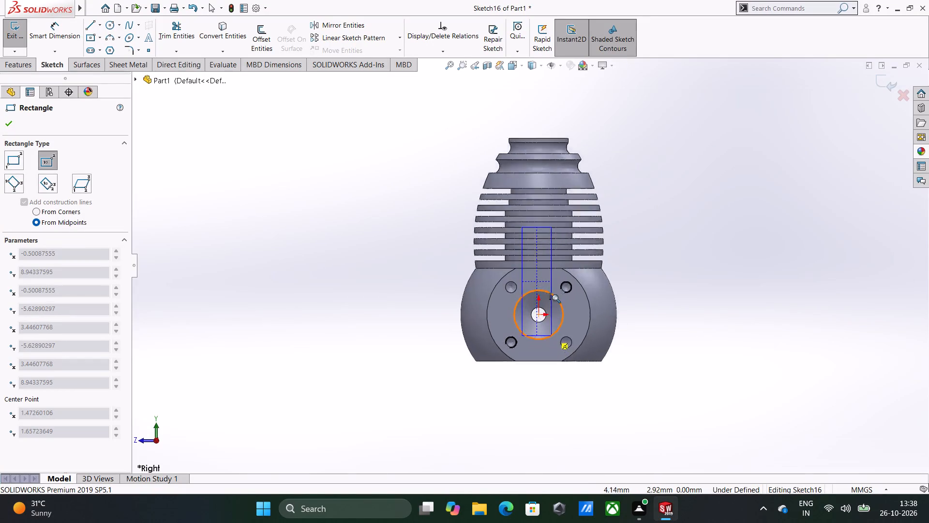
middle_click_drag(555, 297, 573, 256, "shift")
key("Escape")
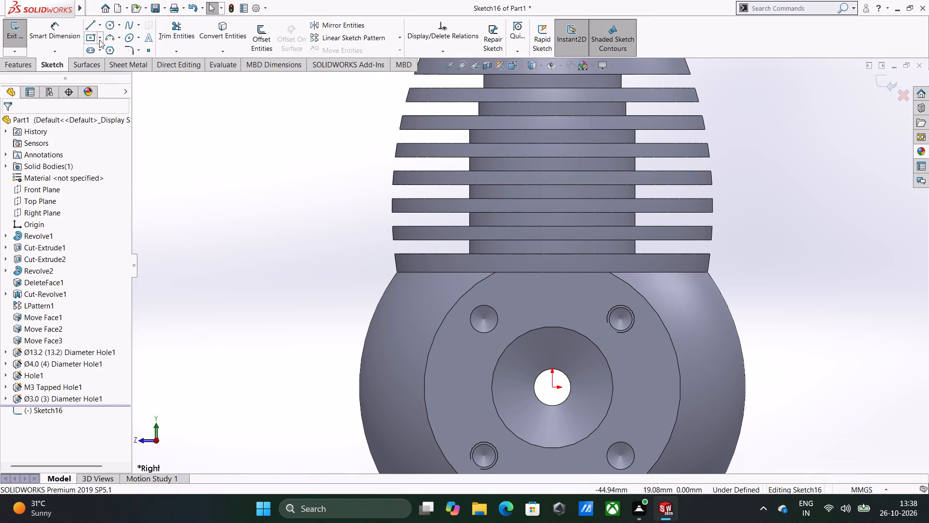
Sketch a center rectangle centred directly above the origin, extending beyond the top and bottom of the whole part.
right_click_drag(245, 207, 269, 340)
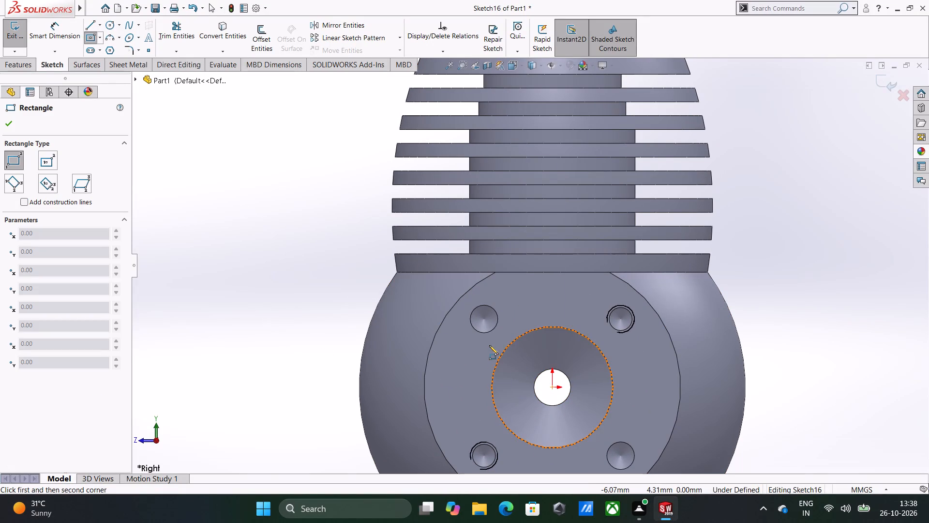
left_click(44, 157)
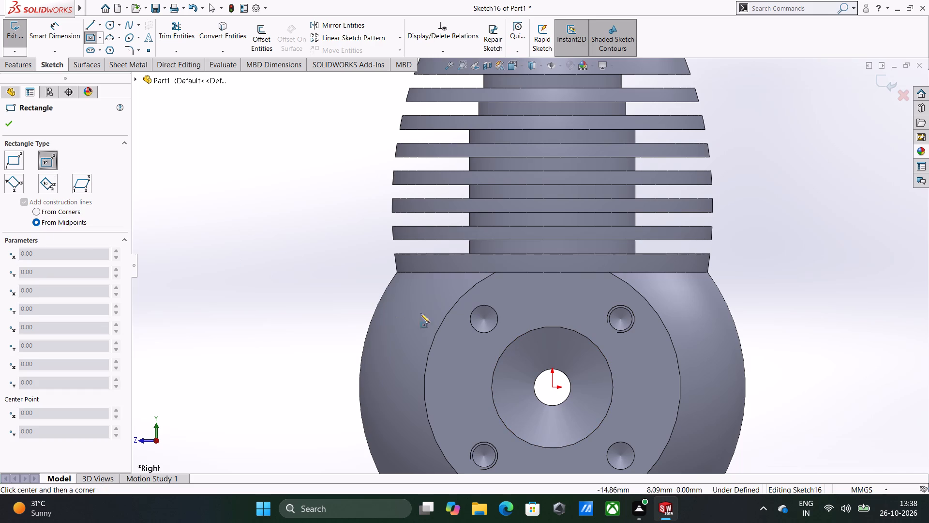
left_click(553, 293)
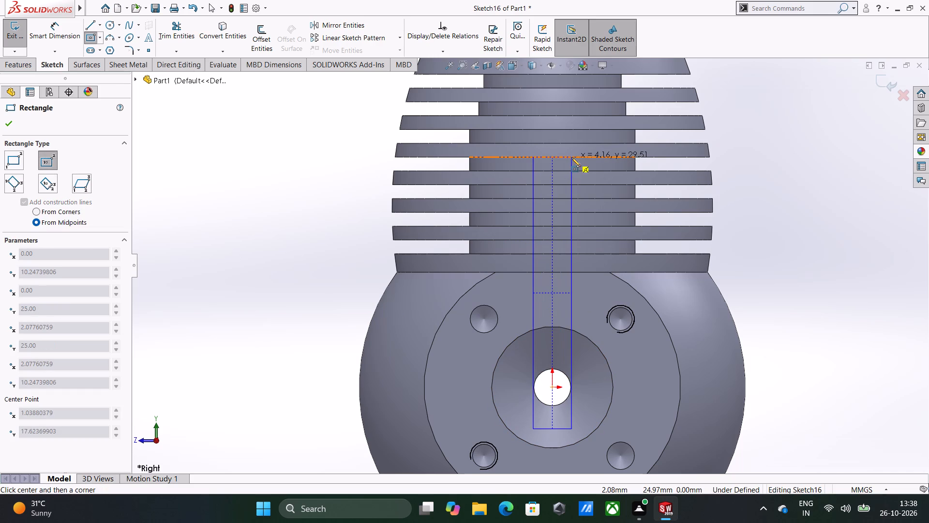
middle_click_drag(573, 196, 567, 263, "shift")
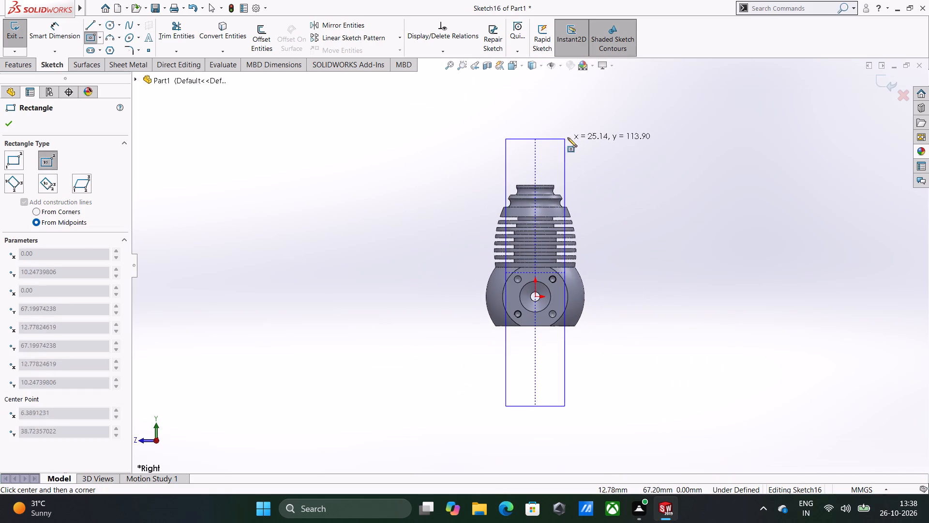
left_click(571, 135)
Dimension the rectangle's bottom edge to a width of 30 mm.
right_click_drag(635, 198, 646, 142)
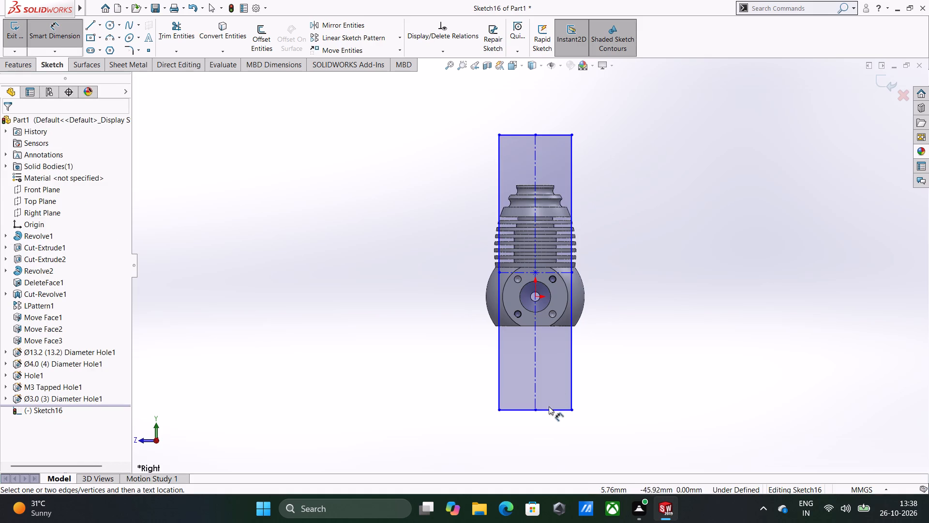
left_click(549, 411)
left_click(542, 424)
type("30")
key("Return")
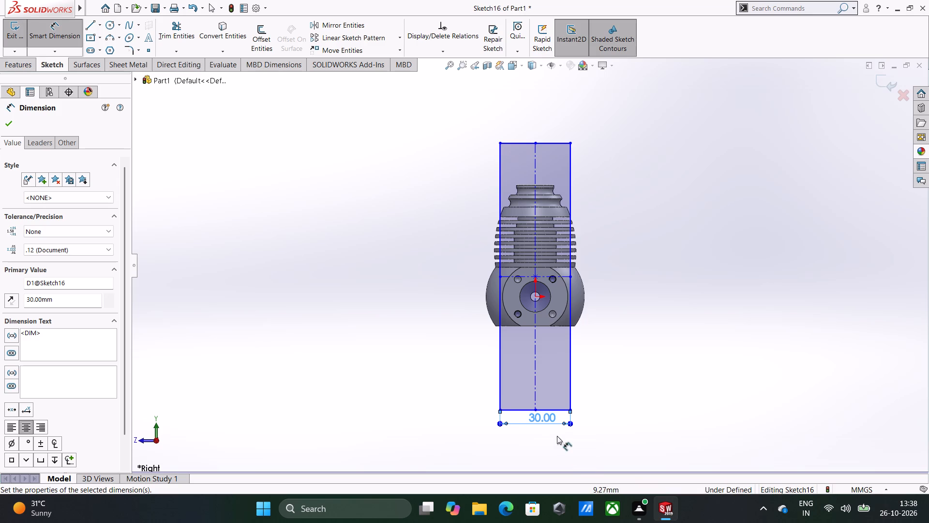
key("Escape")
key("Escape")
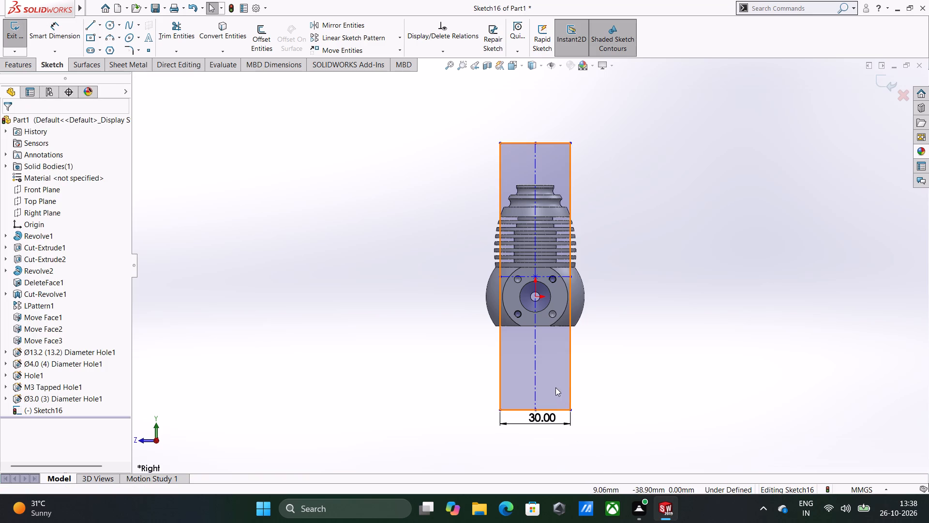
Make the rectangle's vertical construction centreline coincident with the origin.
left_click(533, 359, "shift")
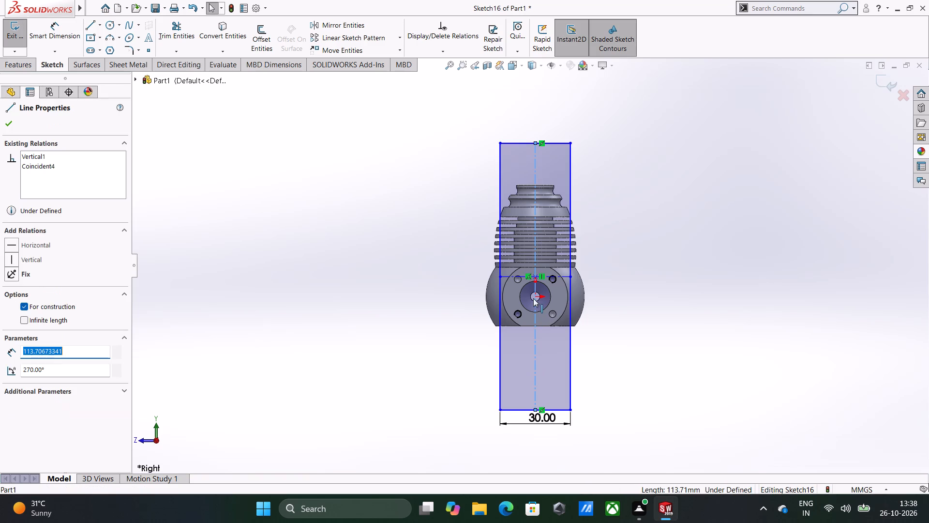
left_click(533, 297, "shift")
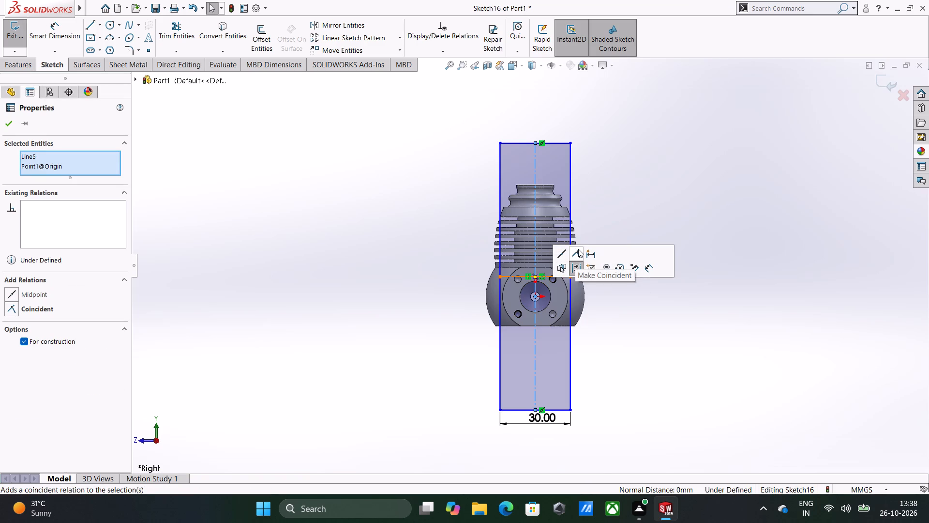
left_click(578, 249)
left_click(665, 311)
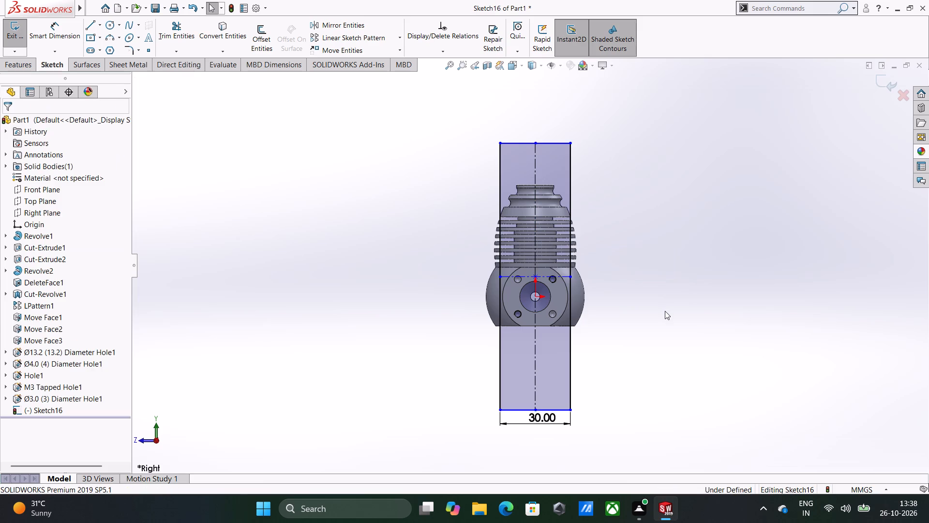
key("Escape")
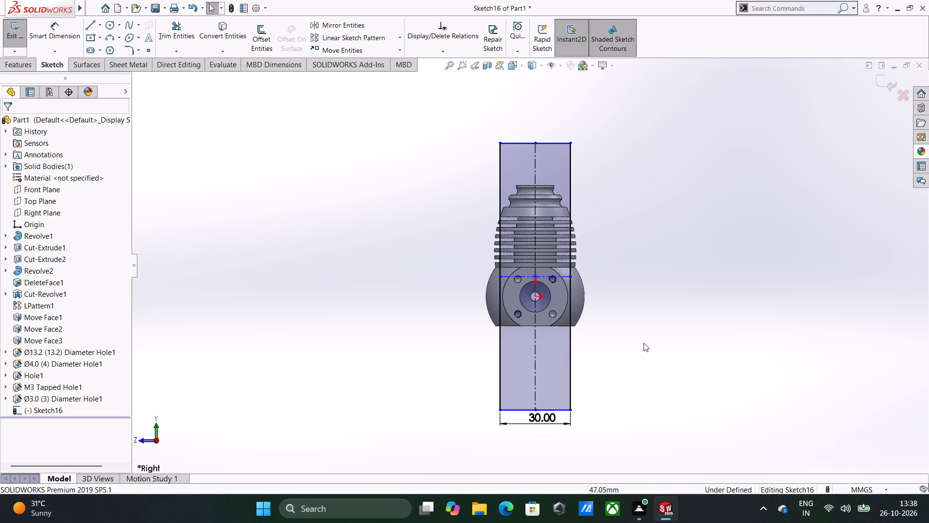
Cut-extrude the rectangle Through All - Both with the side to cut flipped, removing the material outside the 30 mm width.
left_click(21, 66)
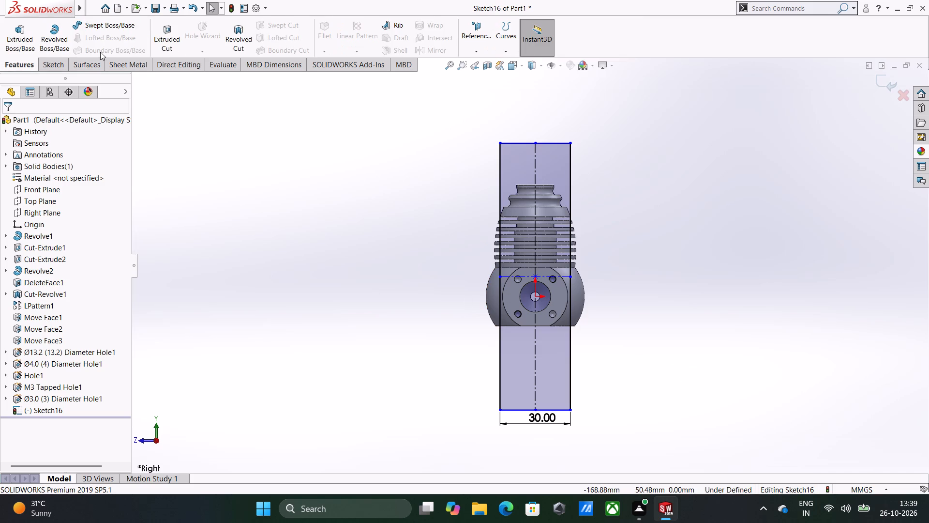
left_click(165, 48)
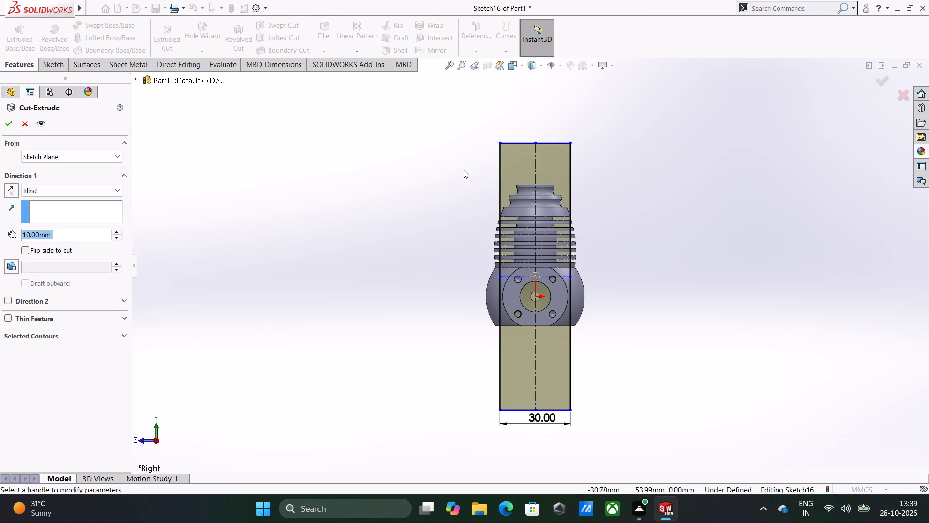
left_click(87, 190)
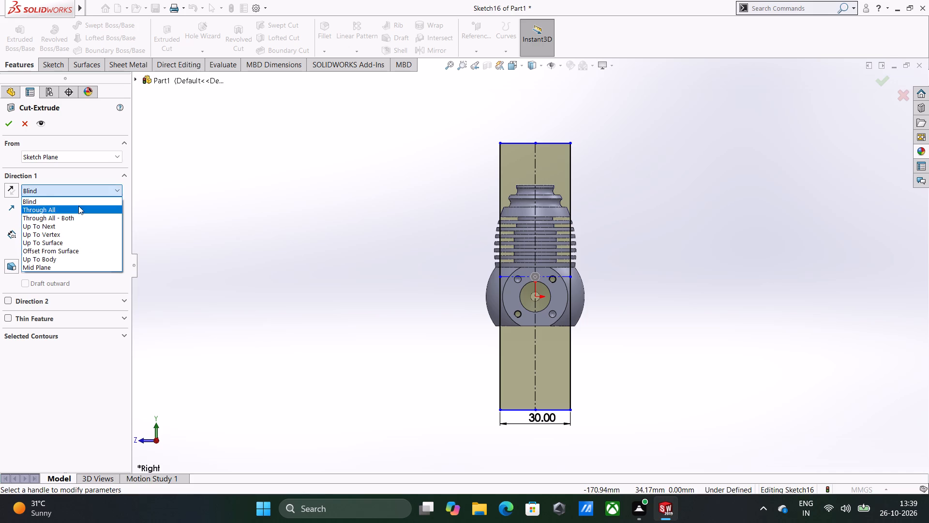
left_click(74, 216)
left_click(28, 234)
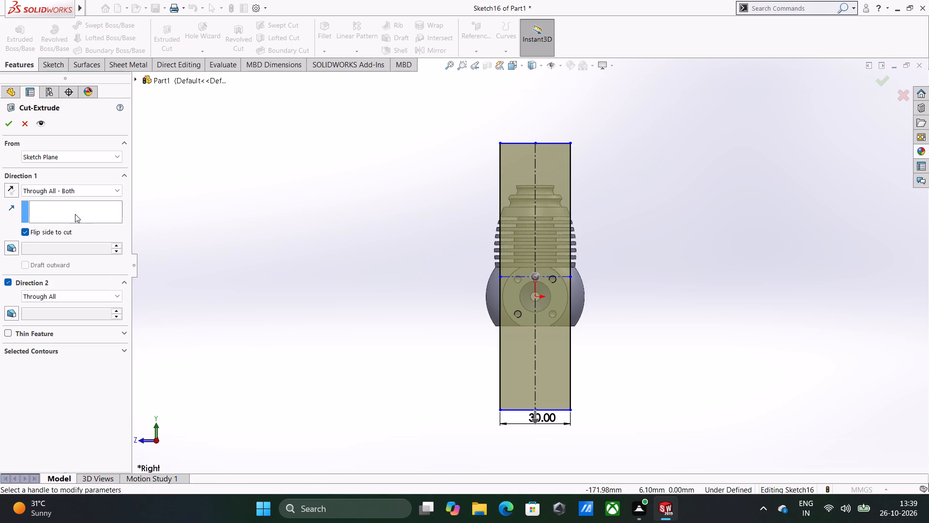
left_click(3, 121)
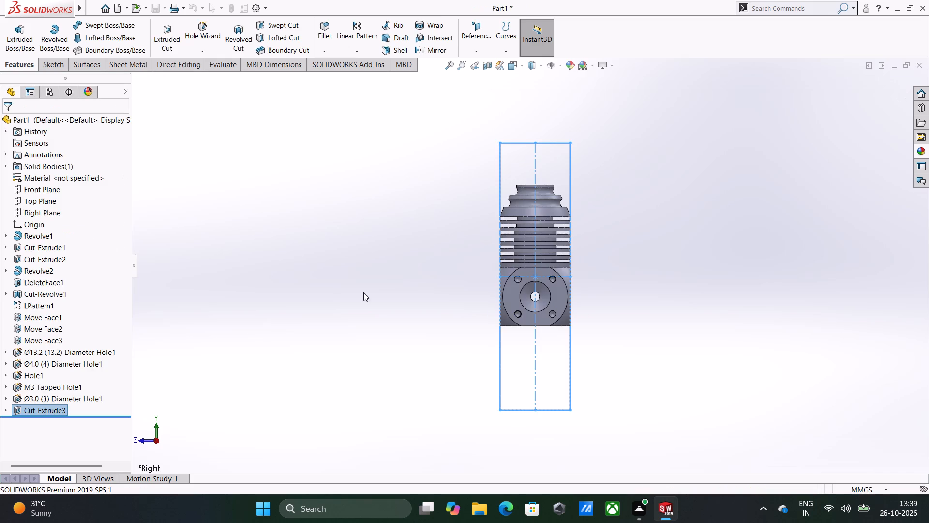
left_click(392, 294)
Examine the trimmed part from several sides, including its flat cut faces, underside and hole faces.
middle_click_drag(418, 286, 501, 321)
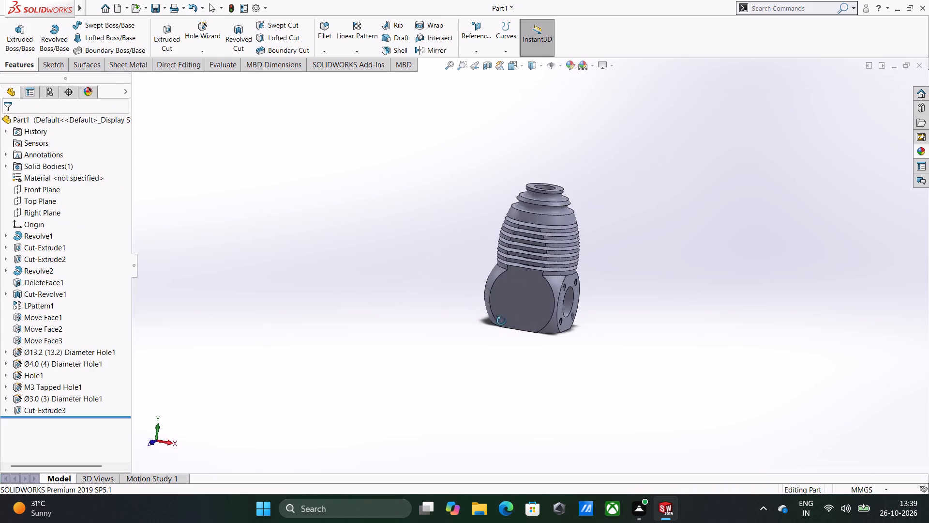
middle_click_drag(501, 321, 494, 346)
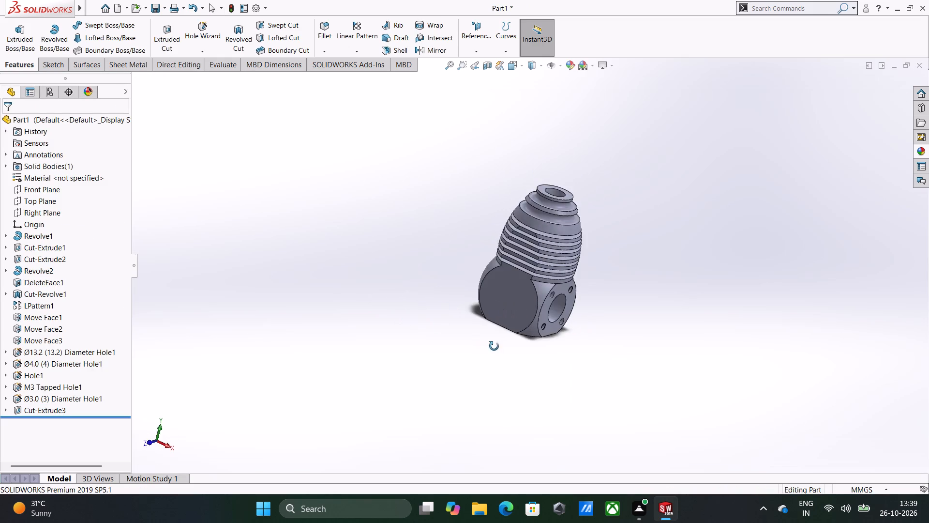
middle_click_drag(494, 346, 572, 339)
middle_click(546, 320)
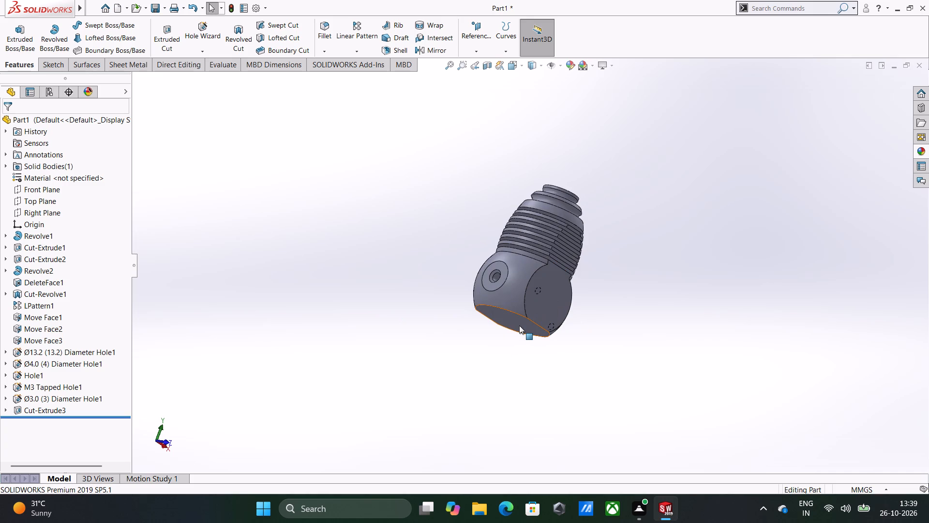
key("ctrl+8")
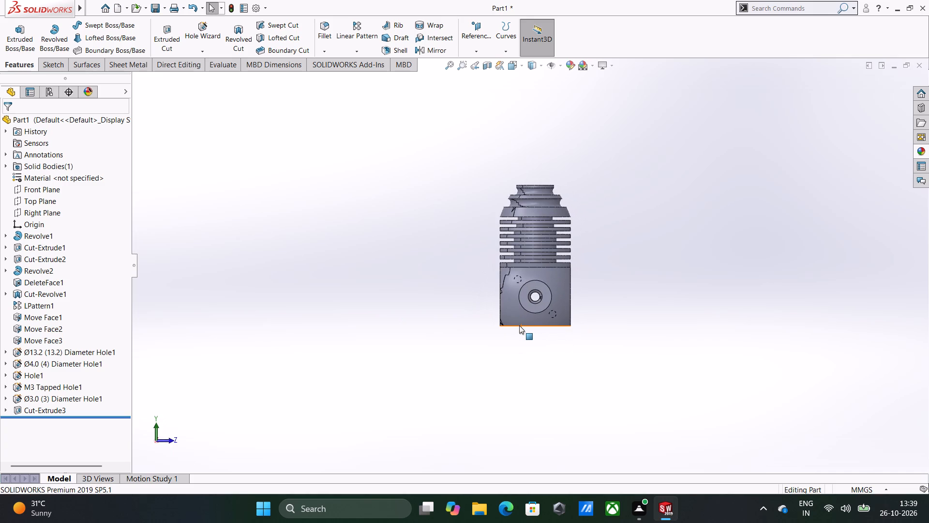
left_click(668, 280)
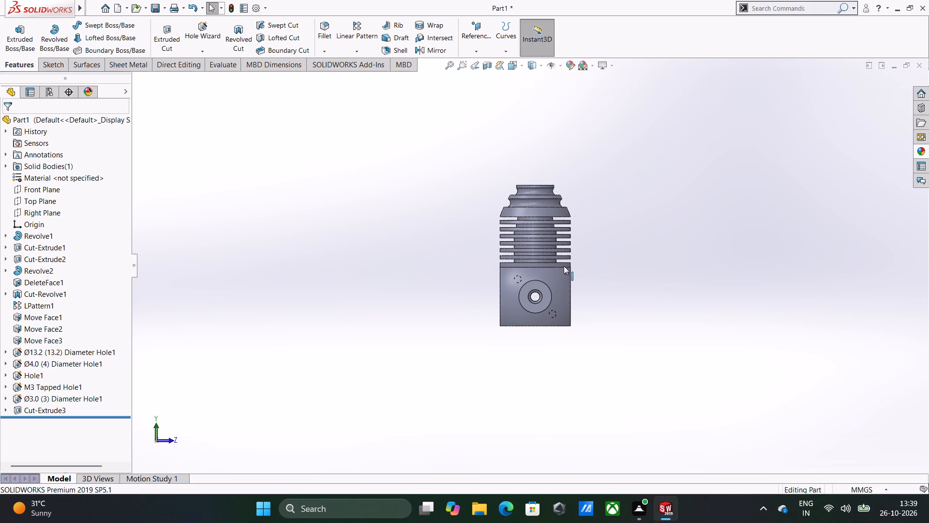
middle_click_drag(560, 266, 437, 265)
middle_click_drag(510, 265, 462, 274)
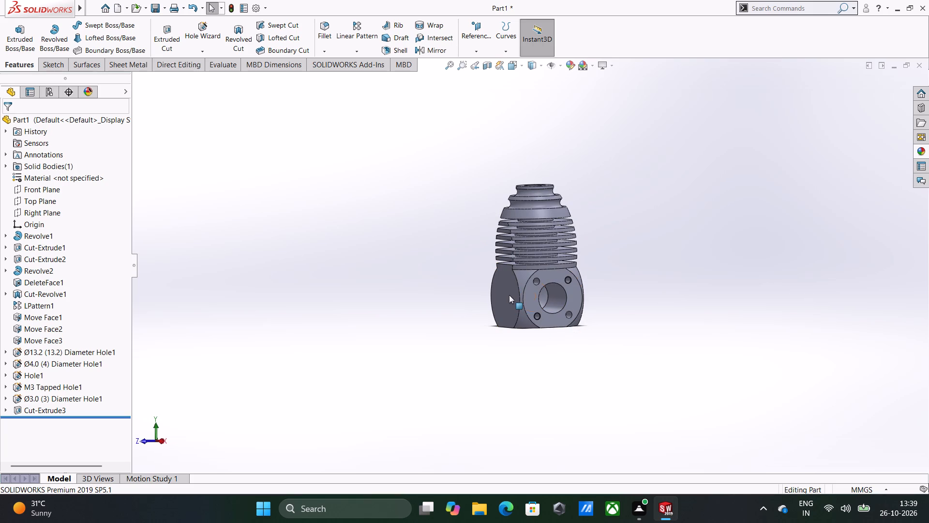
Start a sketch on the large flat face left by the 30 mm width trim and view it face-on.
left_click(505, 293)
left_click(546, 261)
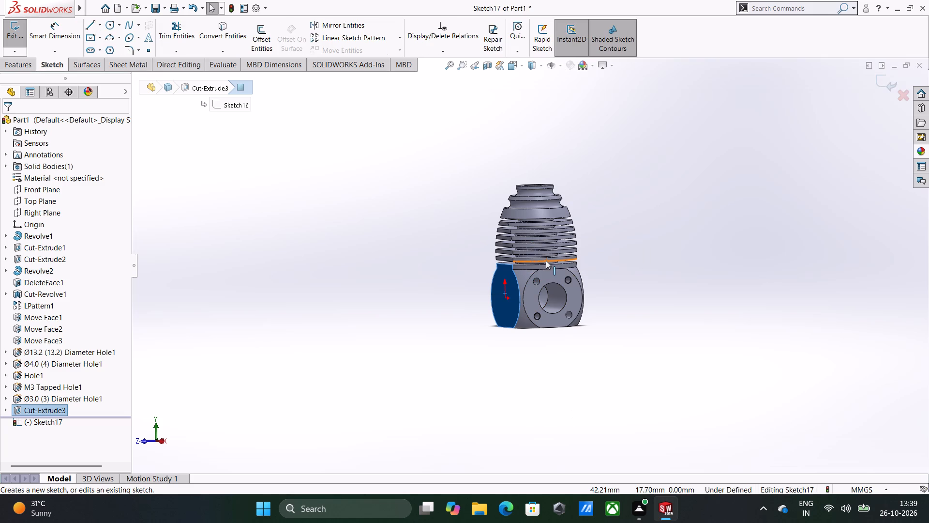
key("ctrl+9")
key("ctrl+8")
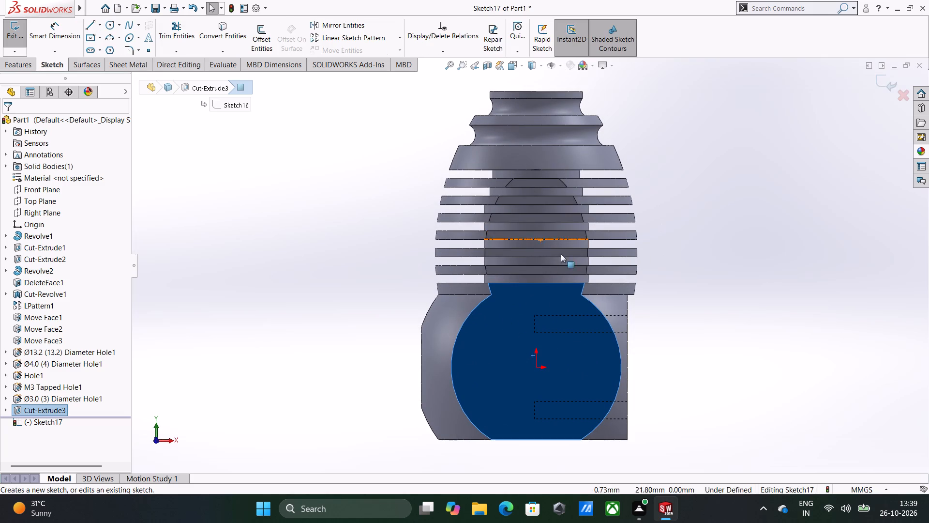
left_click(748, 316)
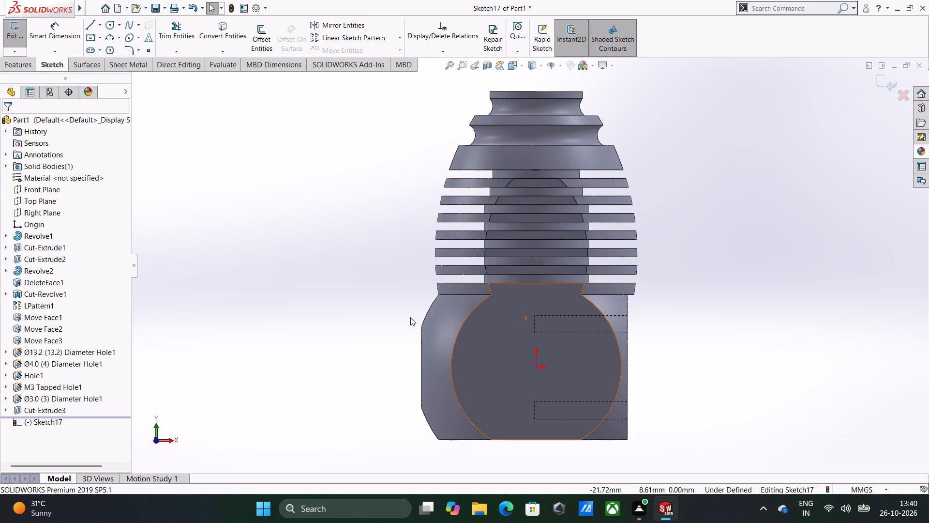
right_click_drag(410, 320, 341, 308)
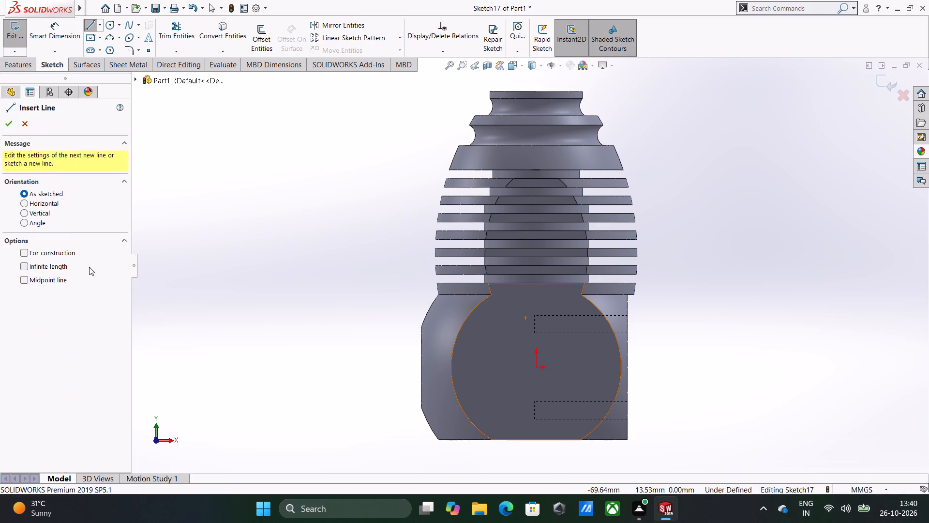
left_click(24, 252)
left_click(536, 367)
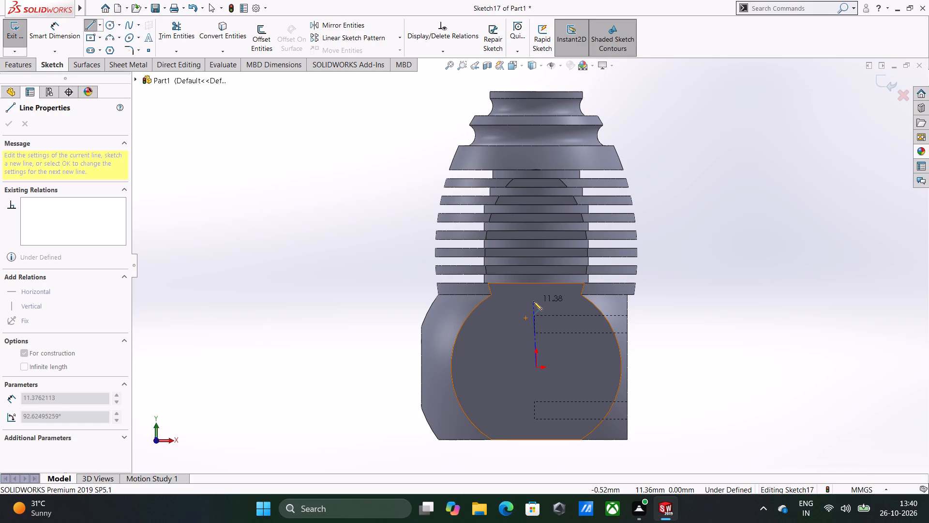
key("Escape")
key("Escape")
Sketch a vertical midpoint construction line about 8.3 mm long, centred on the origin.
right_click_drag(427, 282, 352, 287)
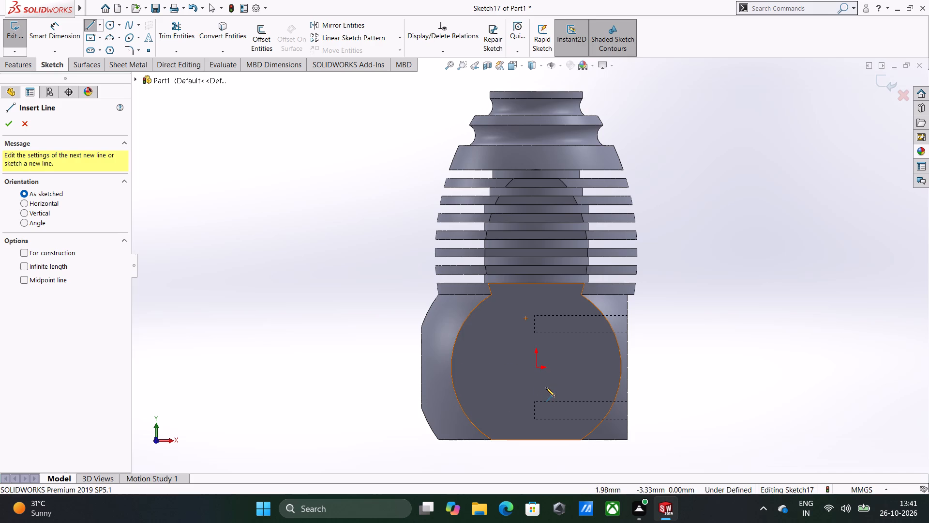
left_click(26, 258)
left_click(26, 280)
left_click(30, 251)
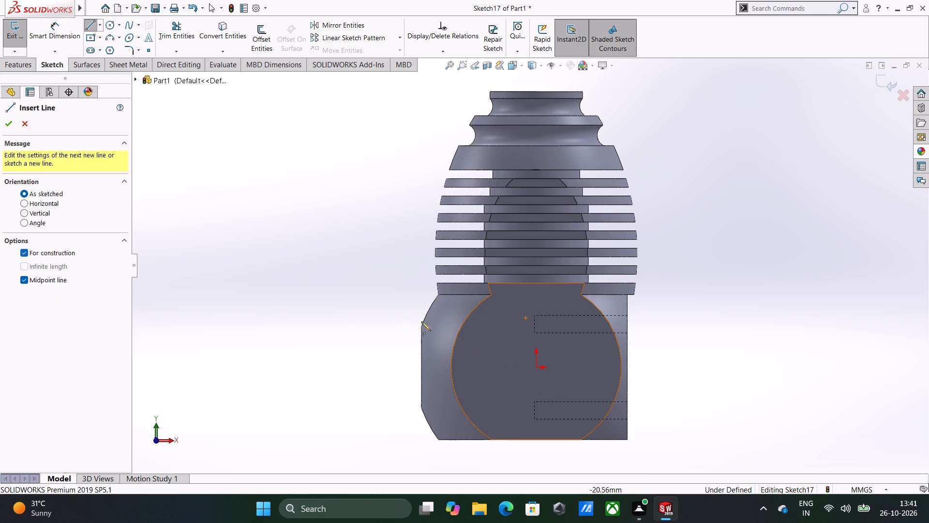
left_click(537, 369)
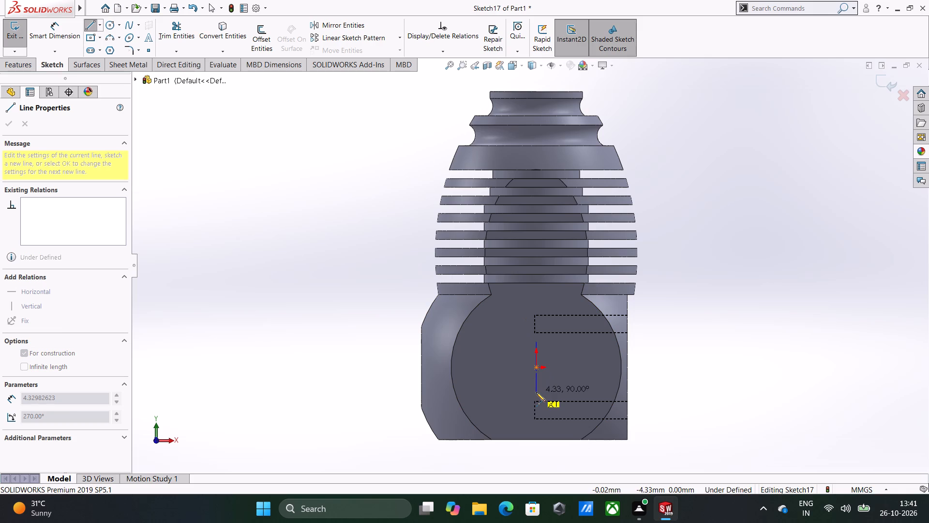
left_click(536, 391)
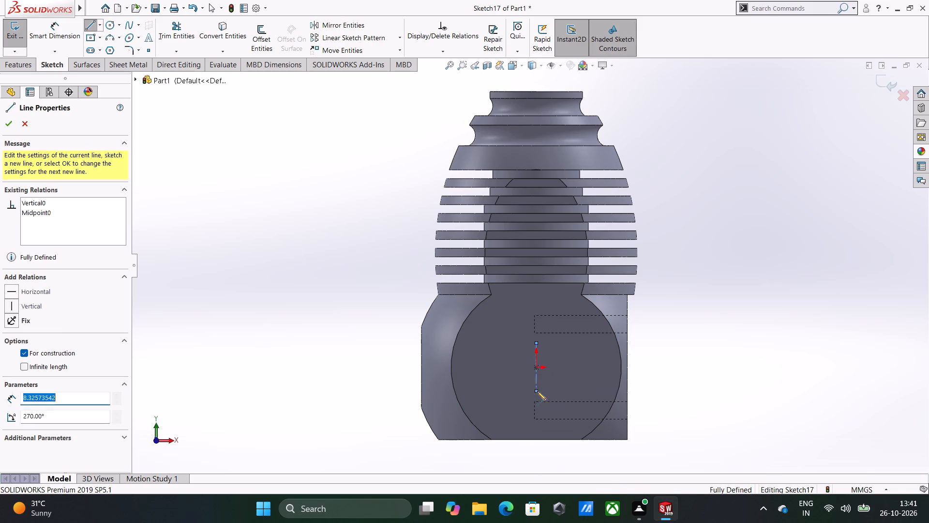
double_click(749, 357)
right_click(749, 358)
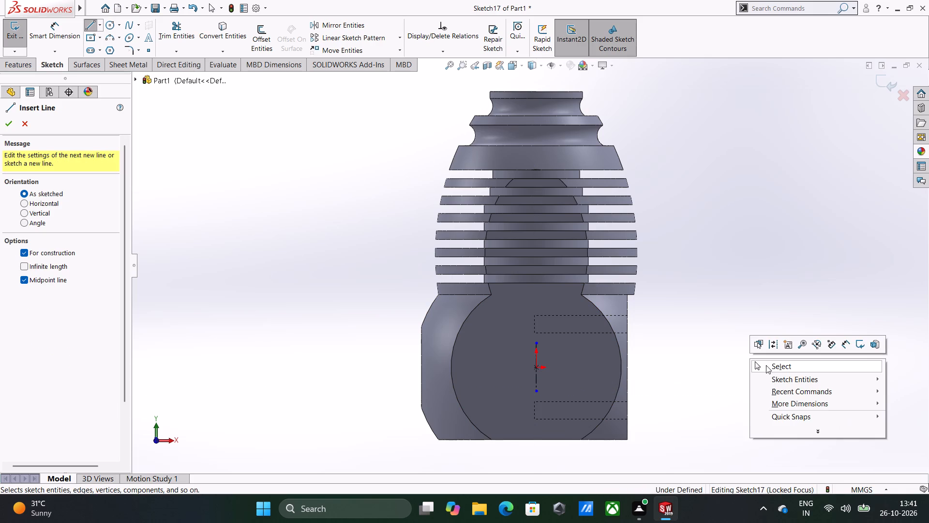
left_click(766, 365)
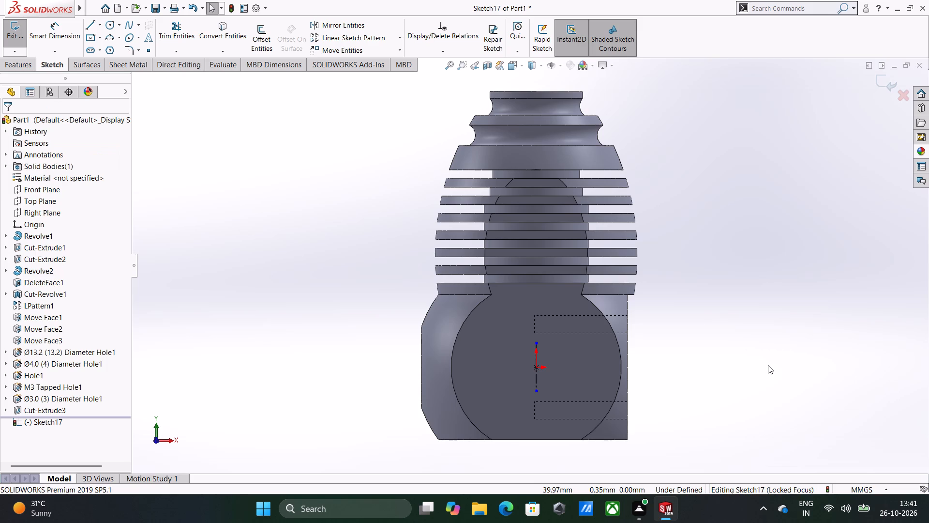
Dimension the vertical construction line to a length of 6.4 mm and exit the sketch.
right_click_drag(274, 293, 280, 185)
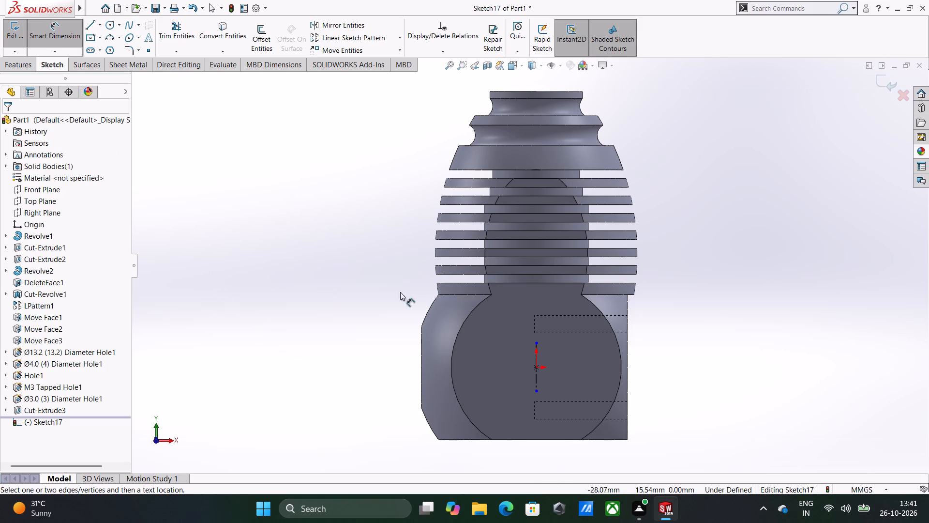
left_click(536, 373)
left_click(504, 369)
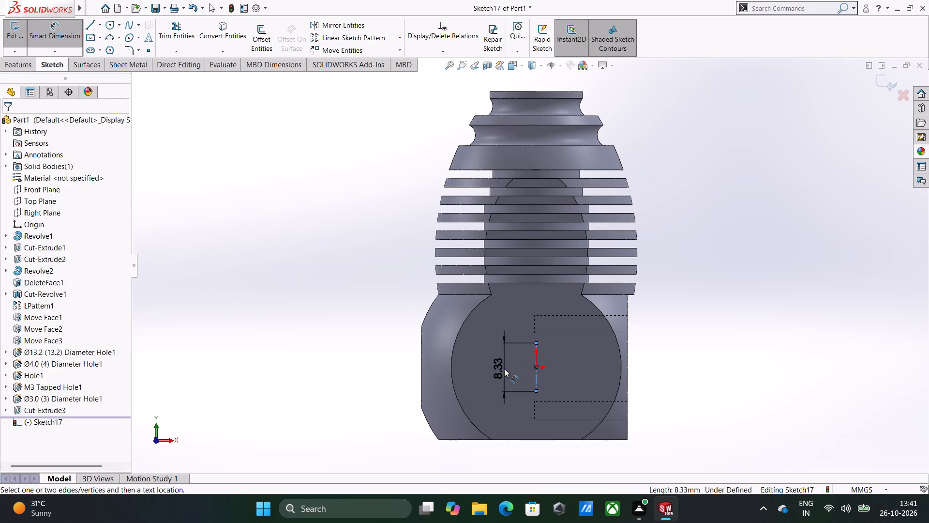
type("6.4")
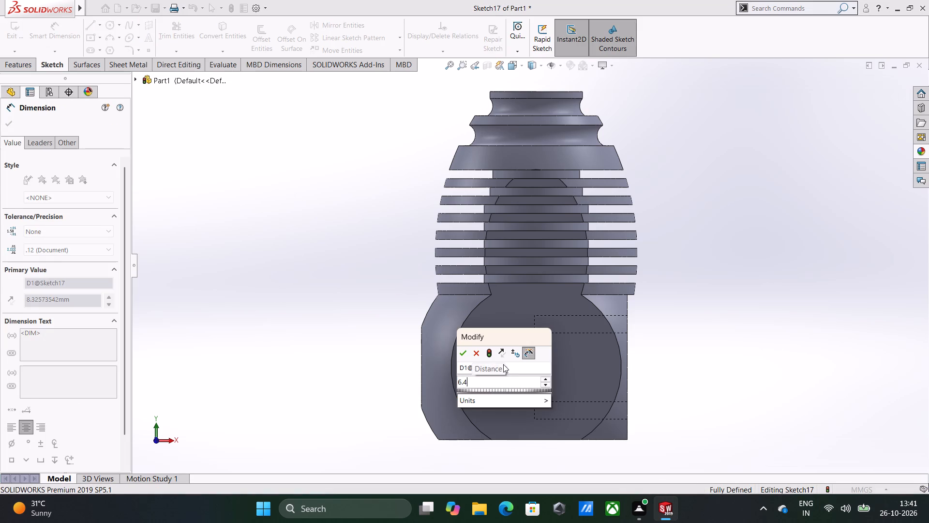
key("Return")
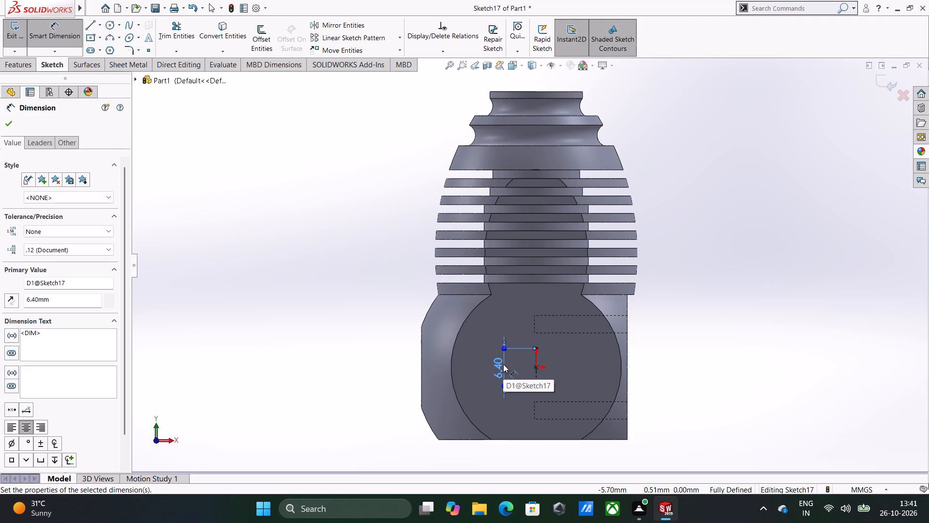
left_click(335, 283)
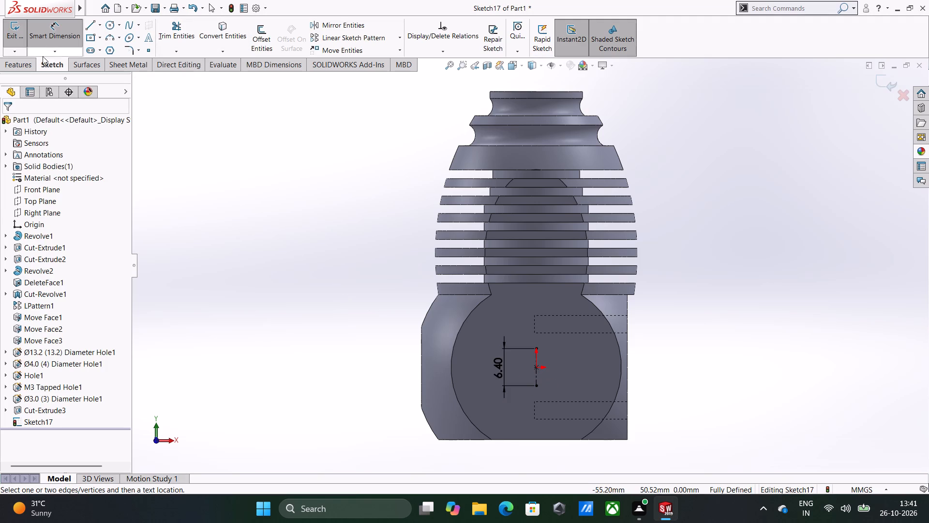
left_click(16, 68)
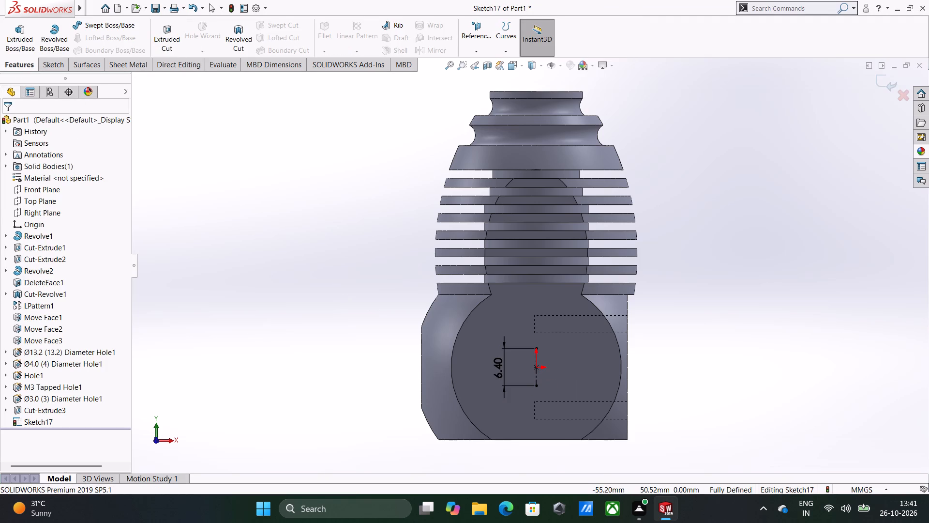
left_click(48, 68)
left_click(4, 30)
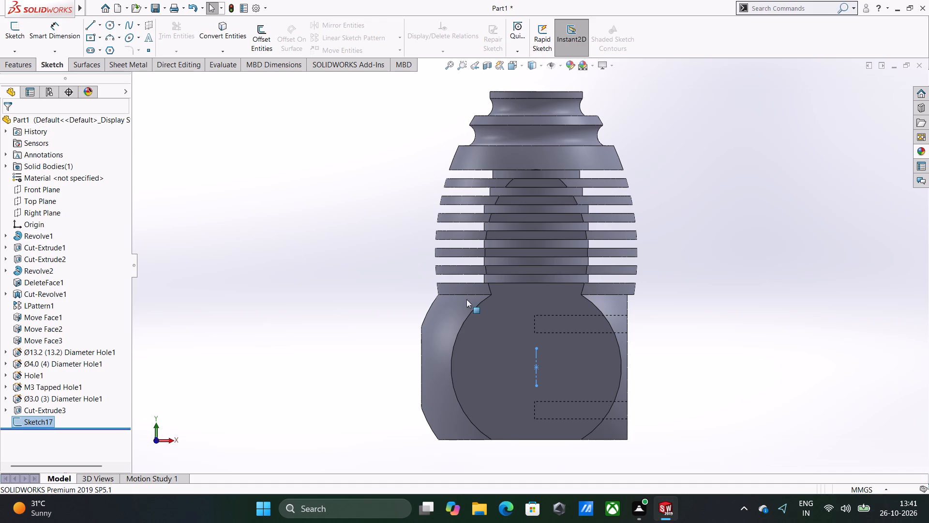
Set up a Hole Wizard DIN bottoming tapped hole, size M3, with a blind hole depth of 7 mm.
left_click(0, 61)
left_click(189, 33)
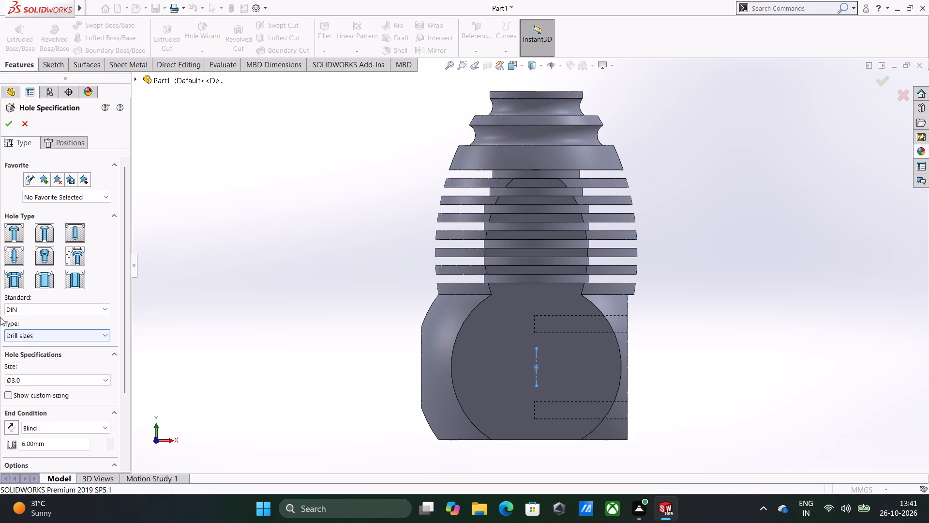
left_click(9, 257)
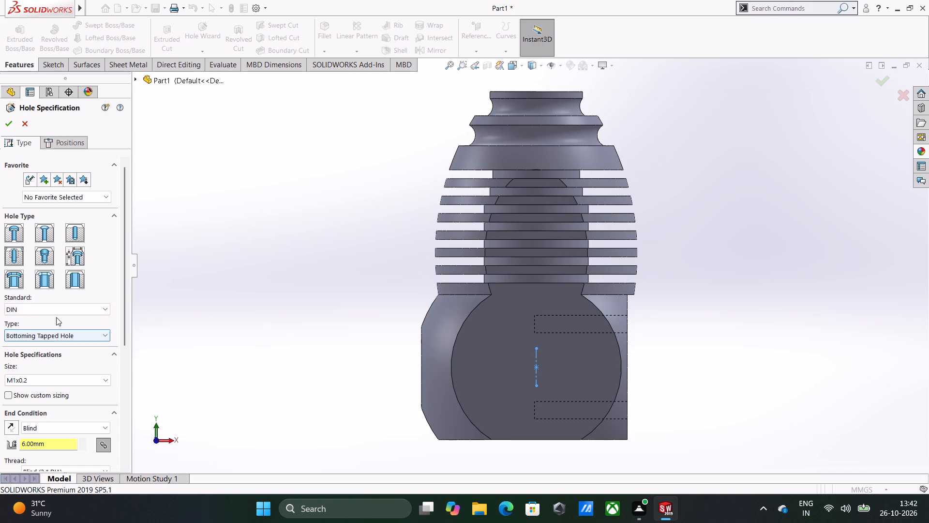
left_click(61, 377)
scroll(51, 419, "down", 1)
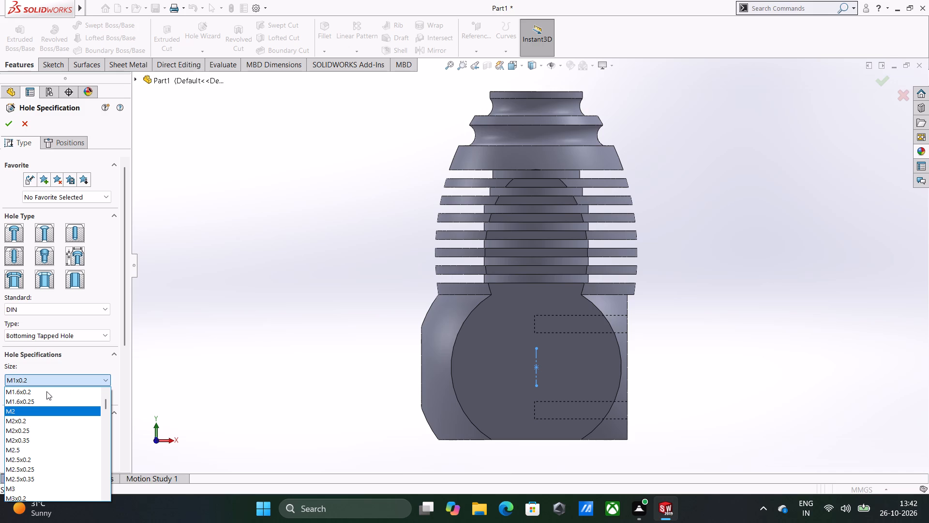
left_click(38, 487)
scroll(52, 411, "down", 2)
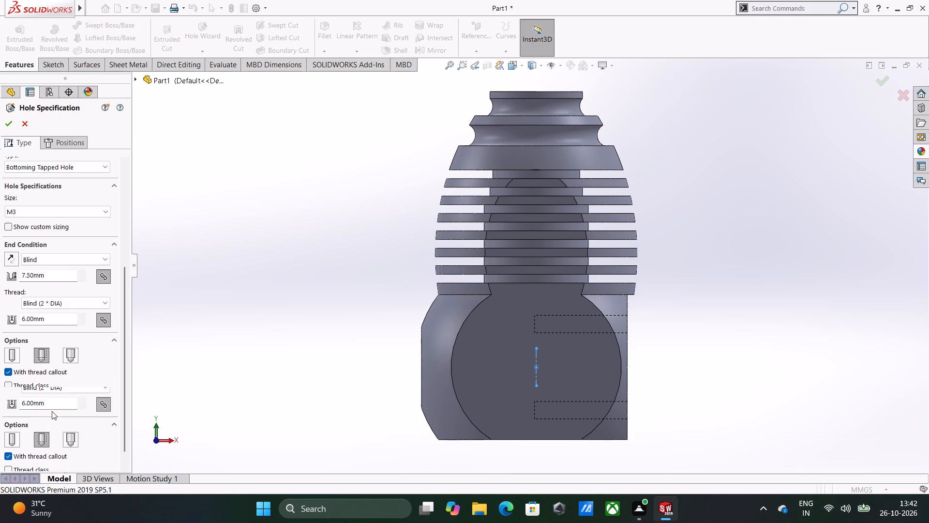
double_click(64, 276)
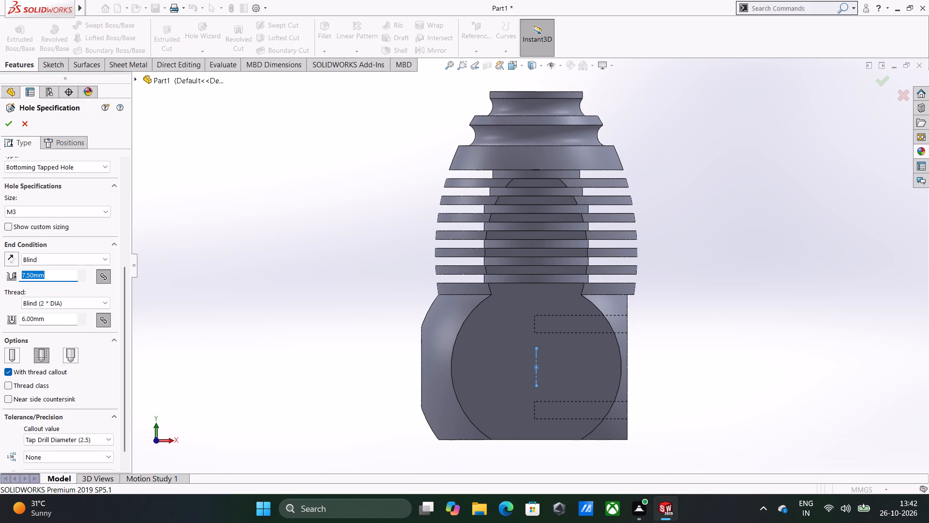
key("7")
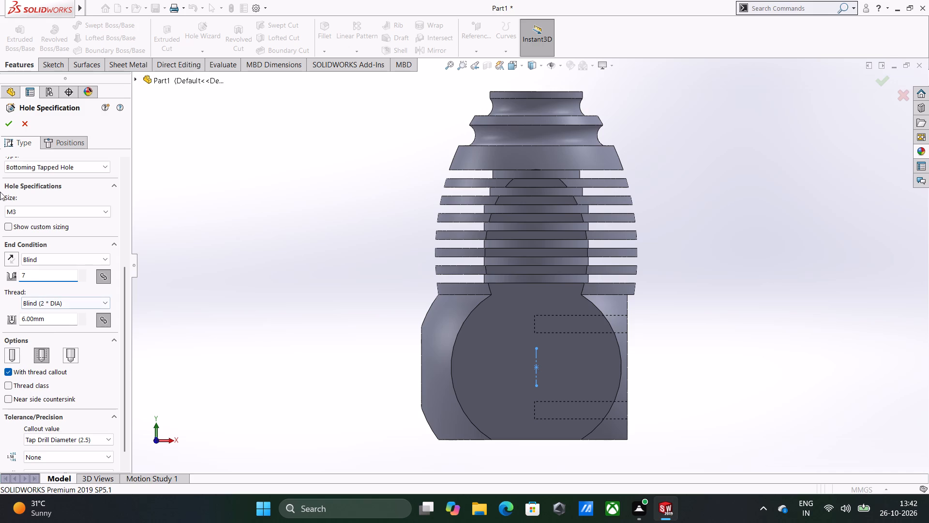
Place two M3 tapped holes on the flat face, one at each end of the vertical construction line.
left_click(47, 141)
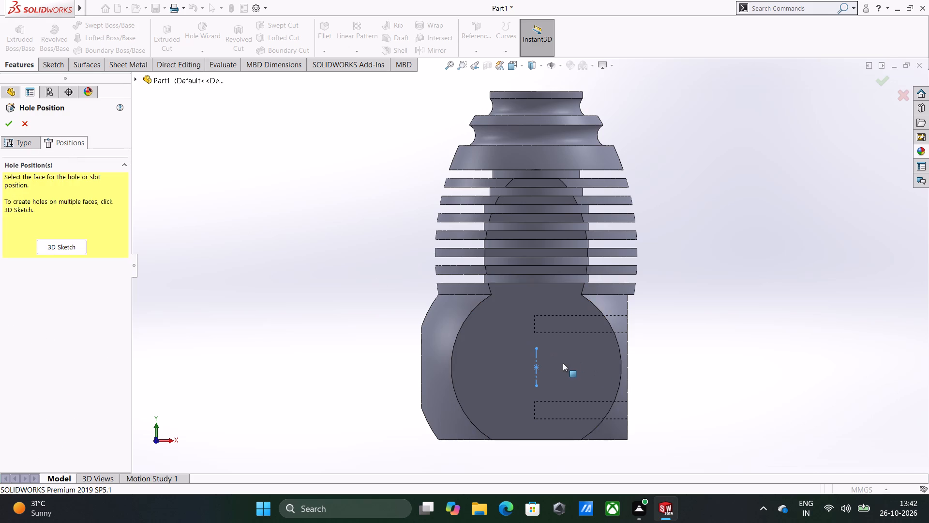
left_click(557, 363)
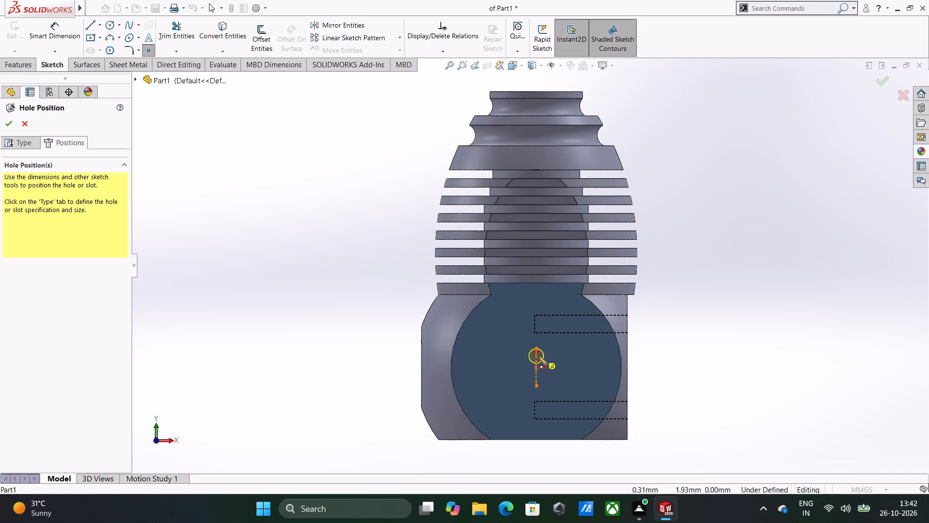
left_click(539, 349)
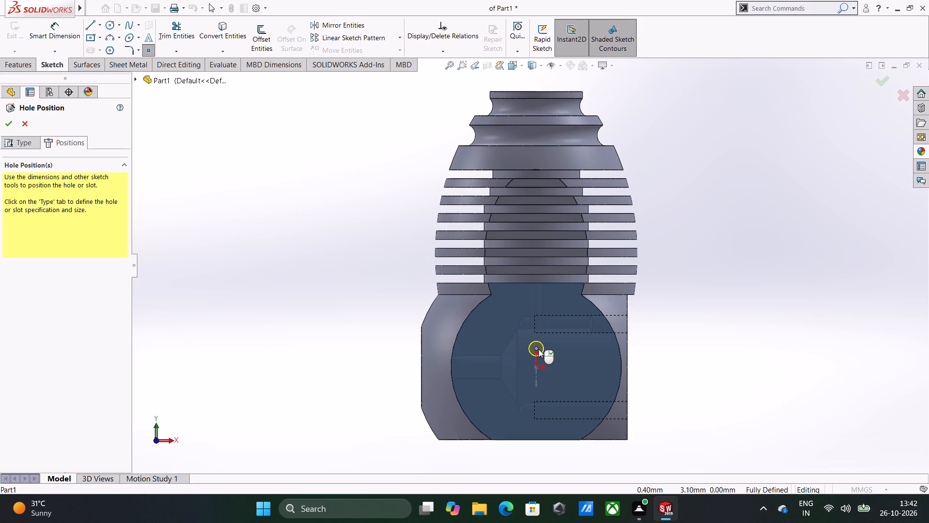
left_click(538, 387)
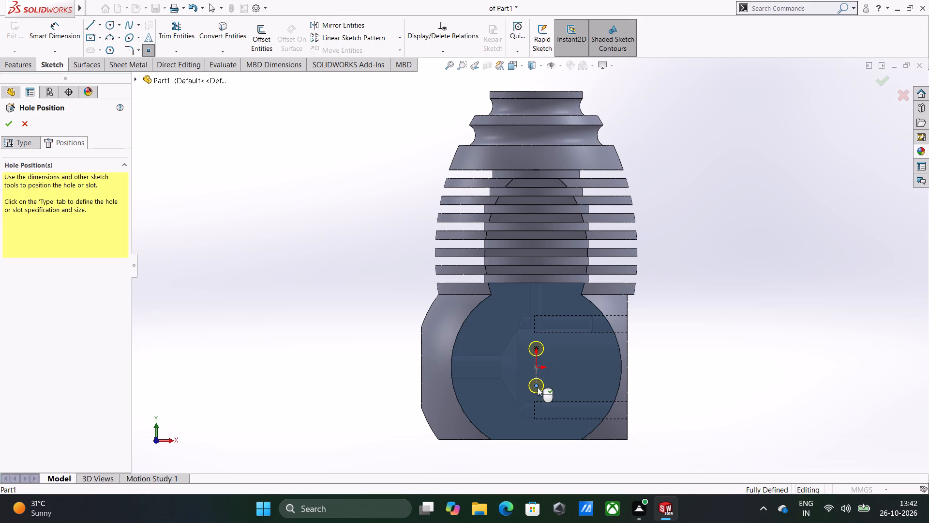
right_click(537, 387)
left_click(663, 347)
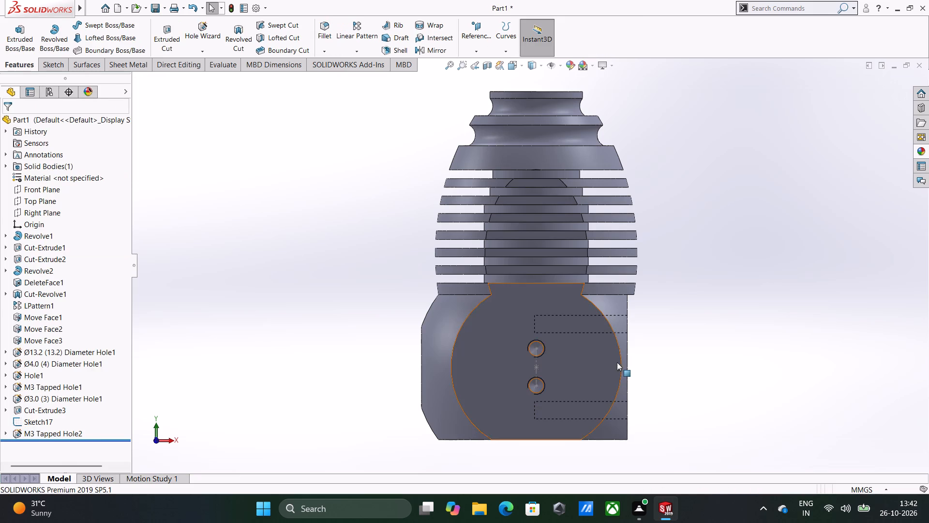
Hide the construction-line sketch between the two tapped holes.
middle_click_drag(616, 363, 612, 373)
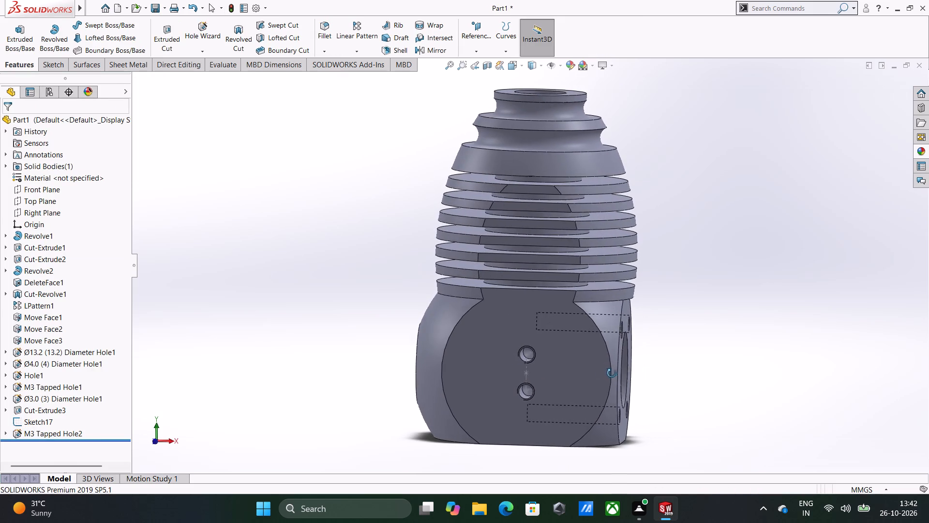
middle_click_drag(612, 373, 613, 374)
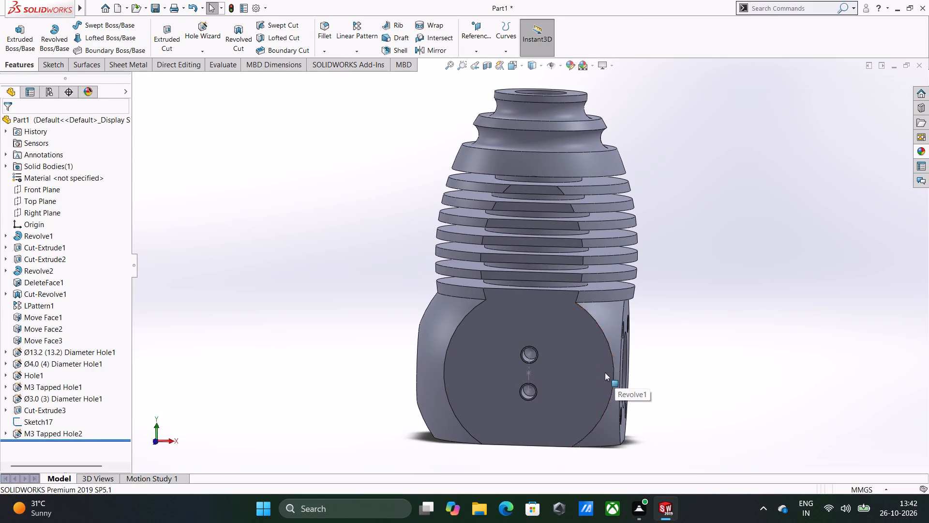
left_click(528, 365)
left_click(576, 339)
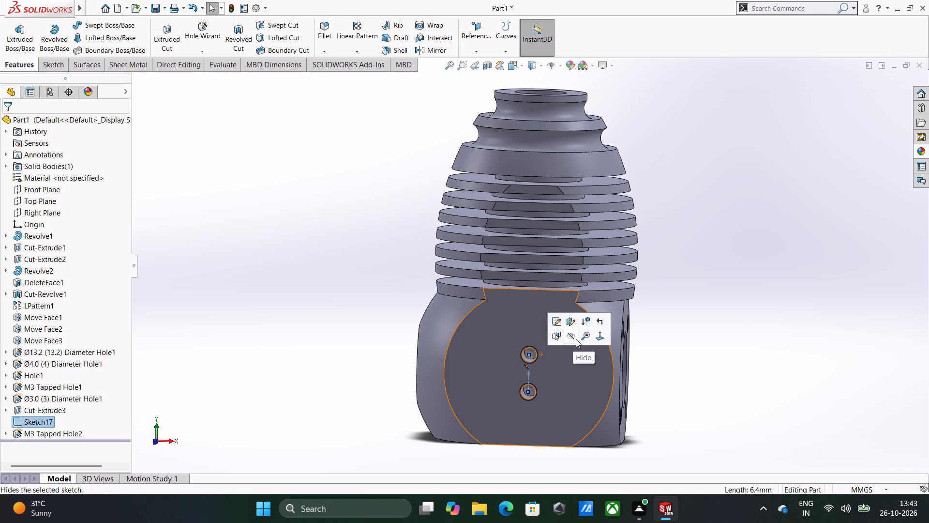
left_click(707, 349)
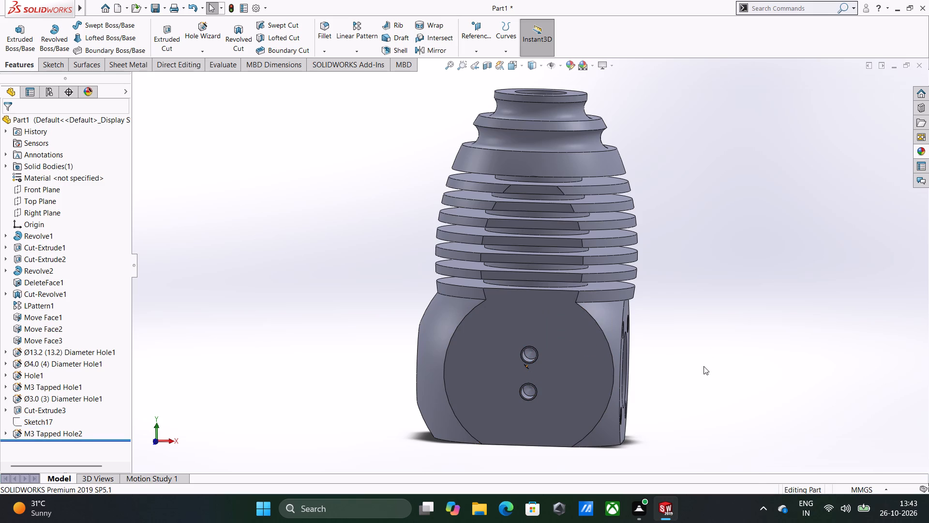
Mirror the pair of M3 tapped holes about the Front Plane onto the opposite flat face.
middle_click_drag(696, 381, 647, 376)
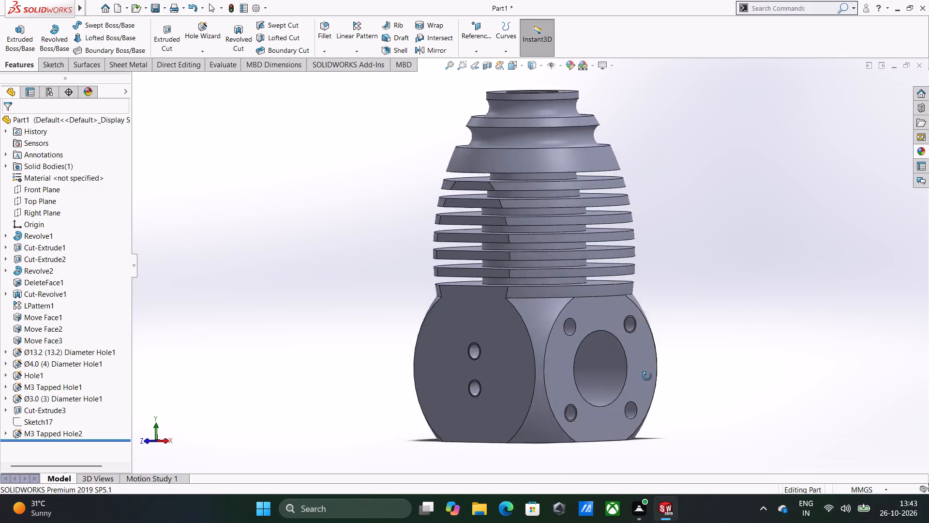
middle_click_drag(647, 376, 647, 369)
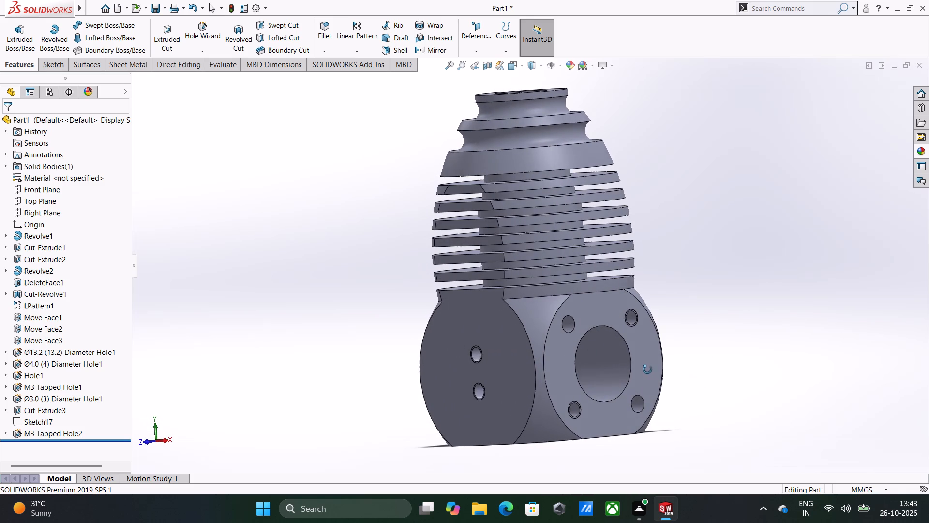
middle_click_drag(647, 369, 648, 369)
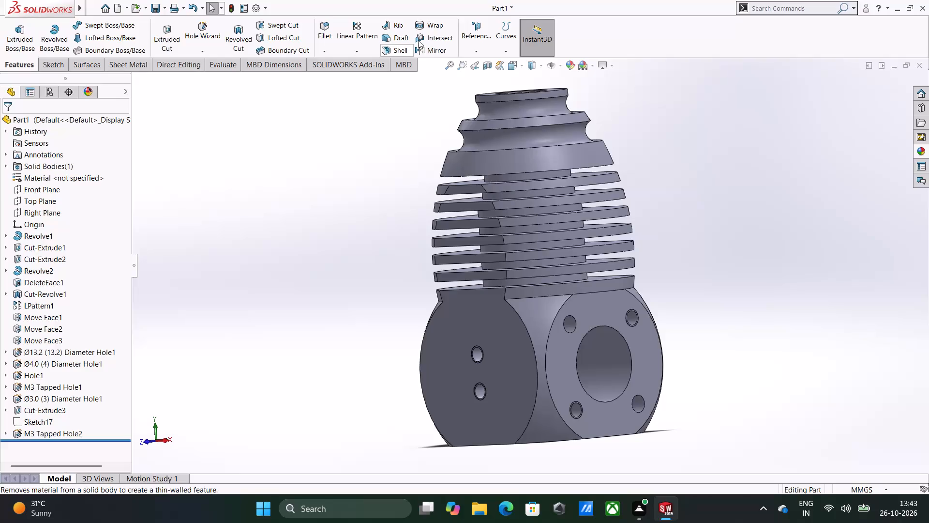
left_click(432, 54)
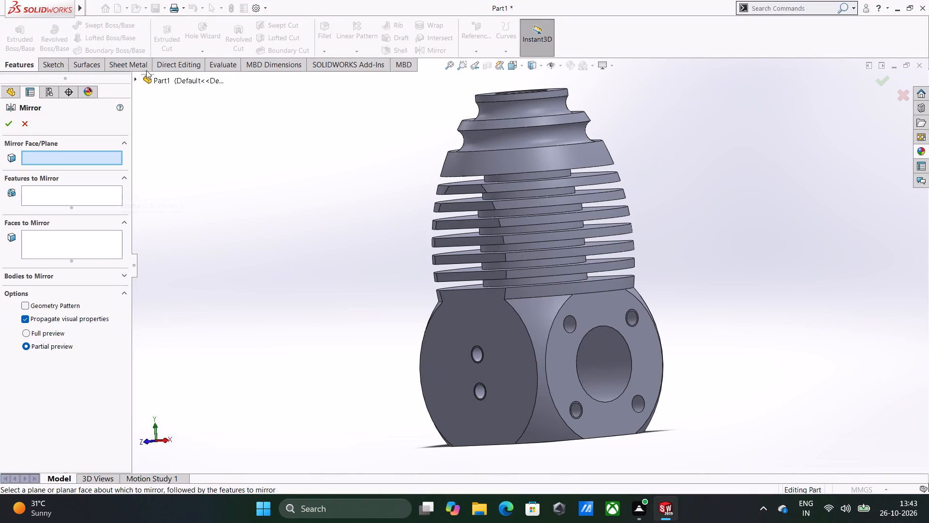
left_click(135, 79)
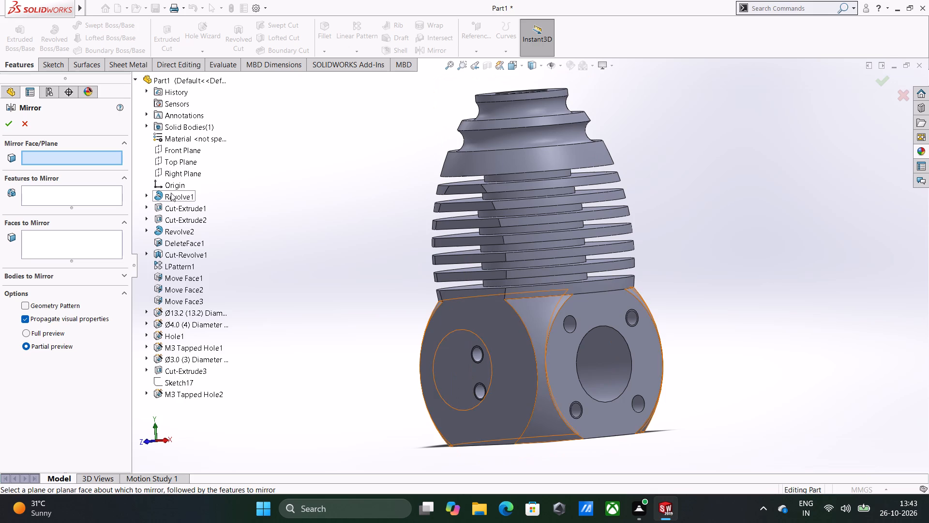
left_click(172, 153)
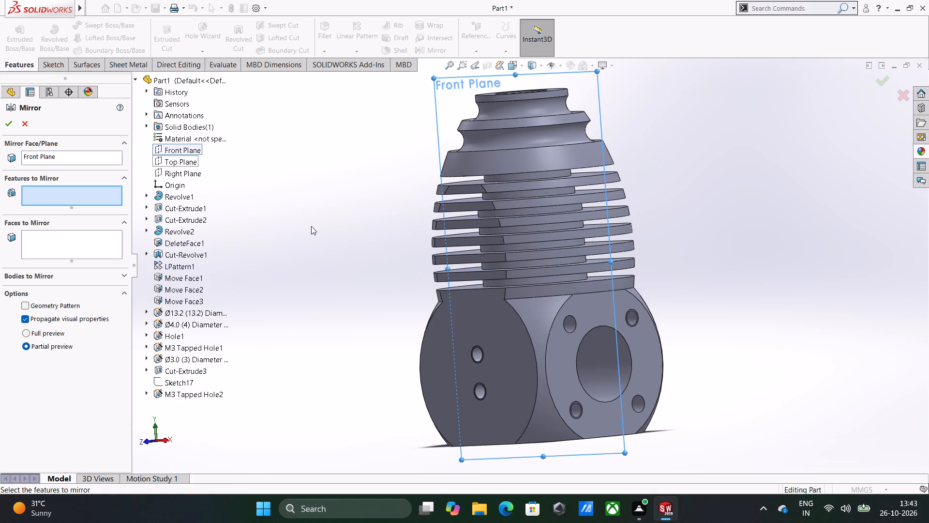
middle_click_drag(327, 234, 347, 254)
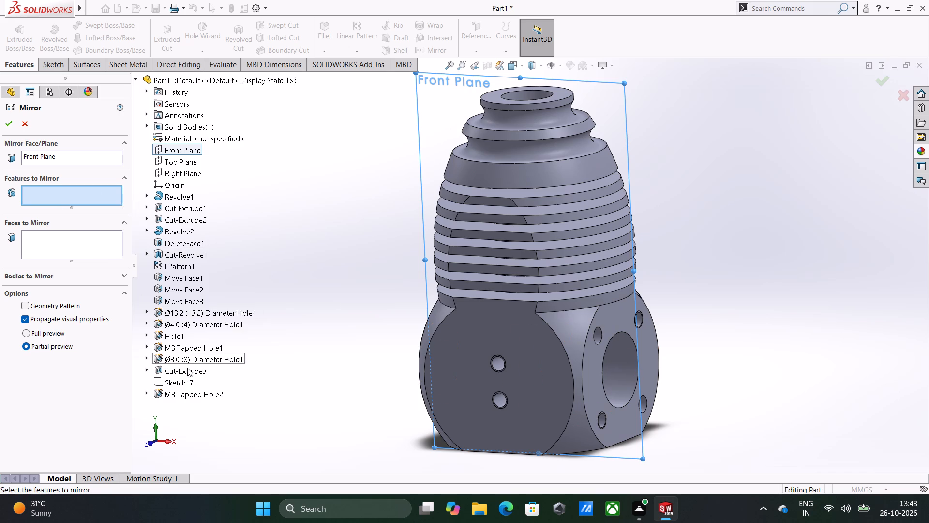
left_click(185, 389)
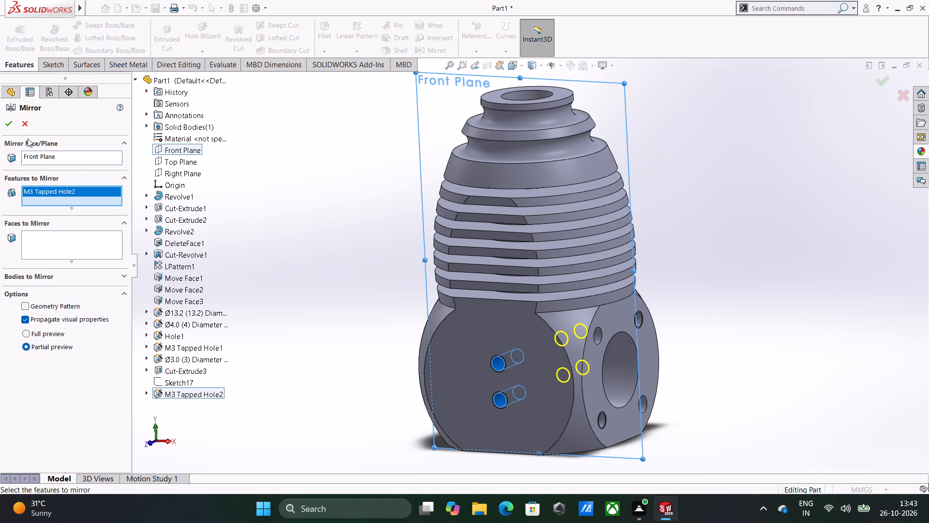
left_click(13, 130)
left_click(355, 298)
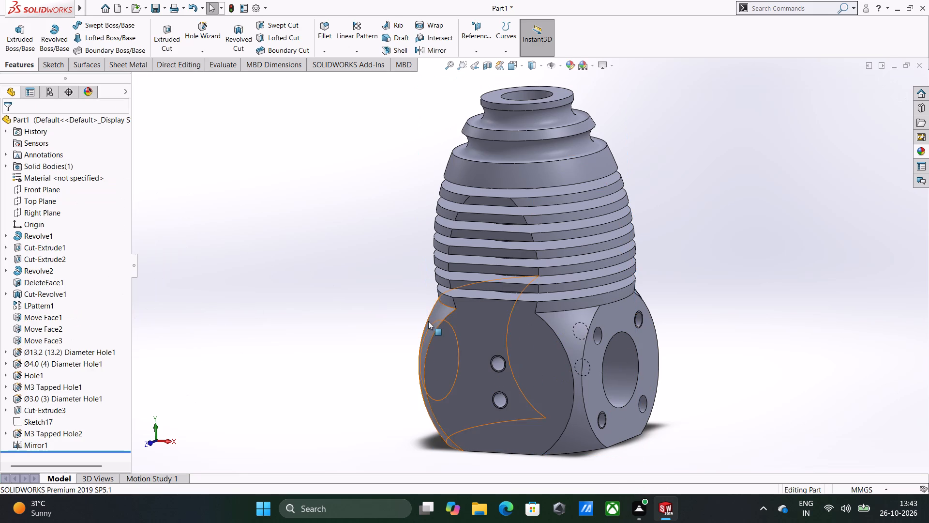
Enable shaded cosmetic threads in the document's detailing properties.
middle_click_drag(428, 321, 385, 353)
left_click(385, 351)
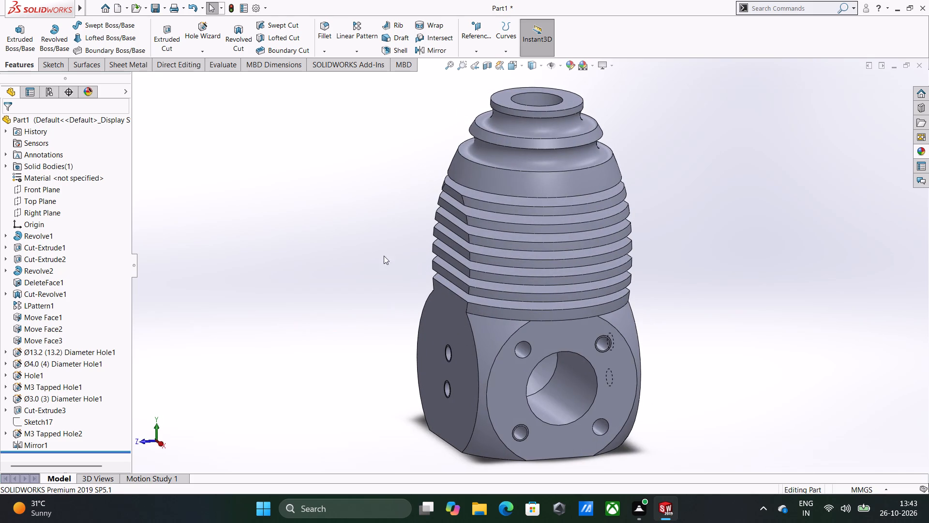
left_click(253, 11)
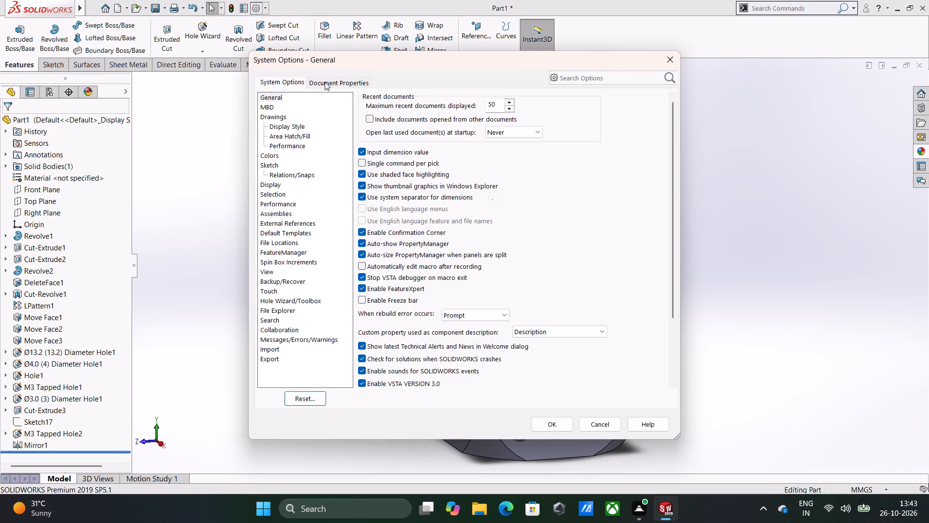
left_click(330, 84)
left_click(274, 153)
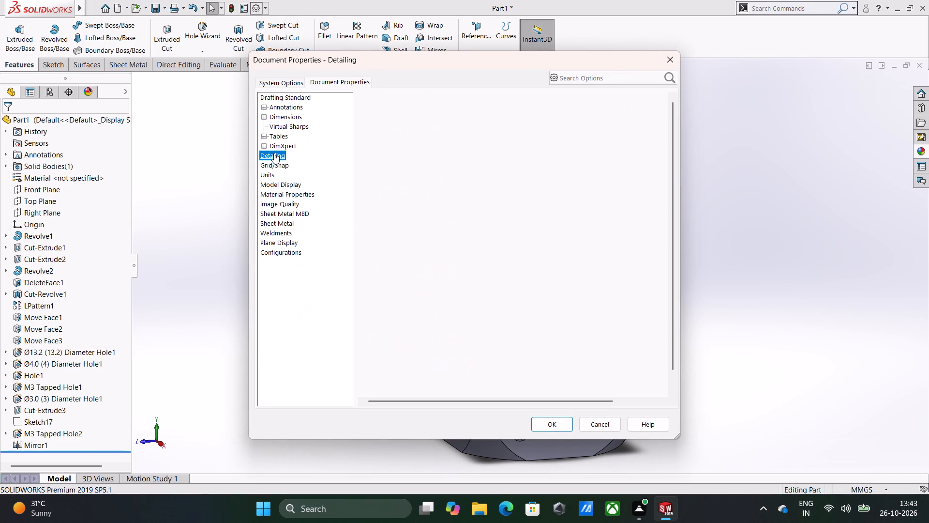
left_click(445, 110)
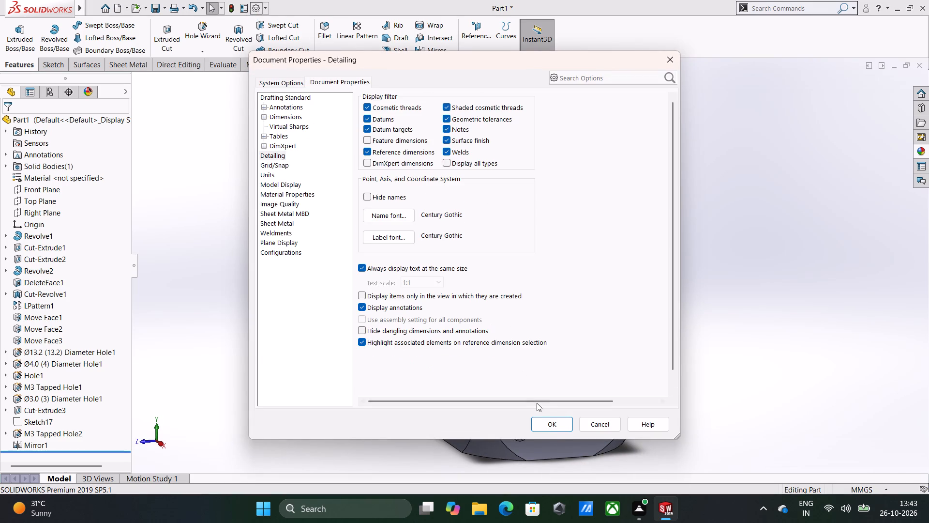
left_click(548, 430)
left_click(763, 279)
Examine the threaded holes and internal bores in section at the Front Plane and Right Plane, and discard the section view.
middle_click_drag(694, 339, 622, 321)
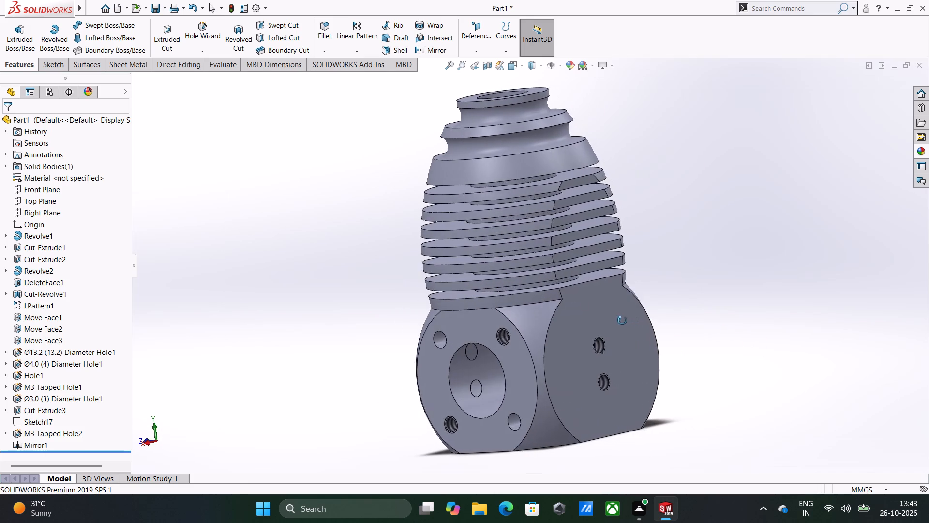
middle_click_drag(622, 321, 637, 315)
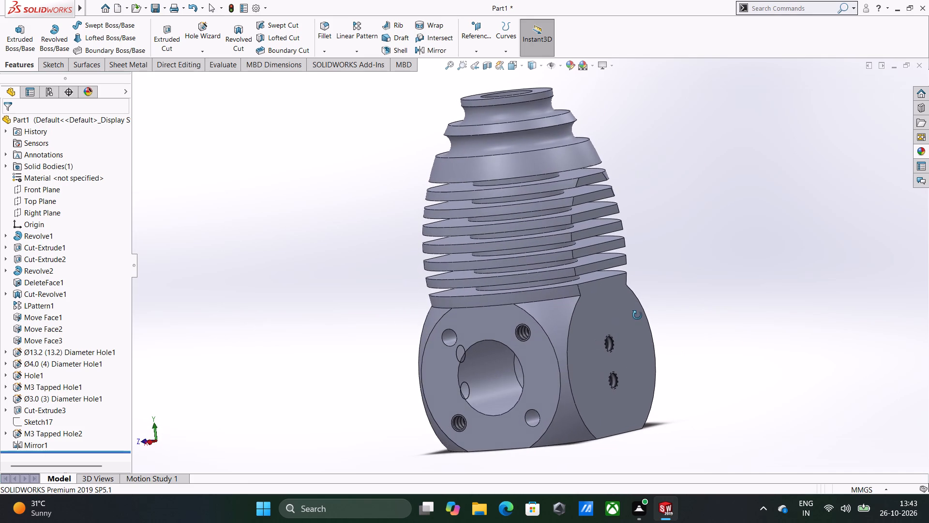
middle_click_drag(637, 315, 610, 319)
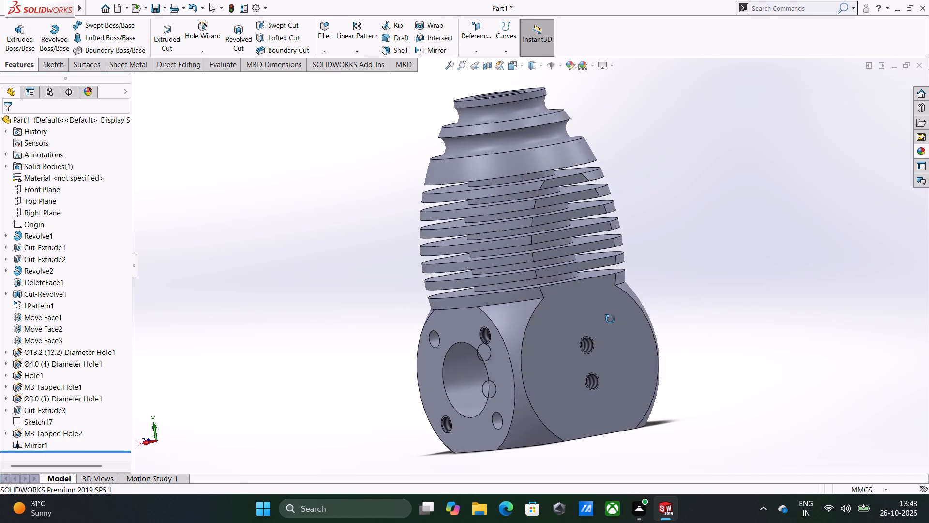
middle_click_drag(610, 319, 721, 334)
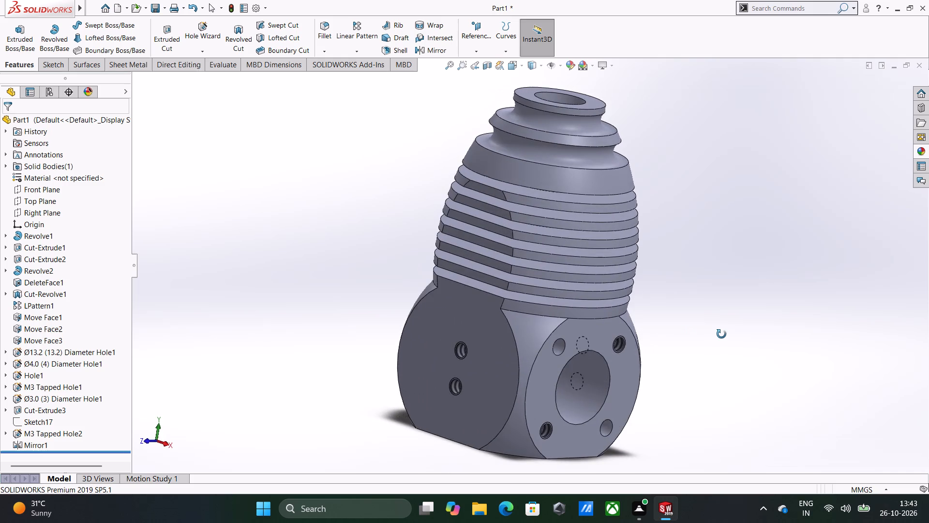
middle_click_drag(721, 334, 734, 341)
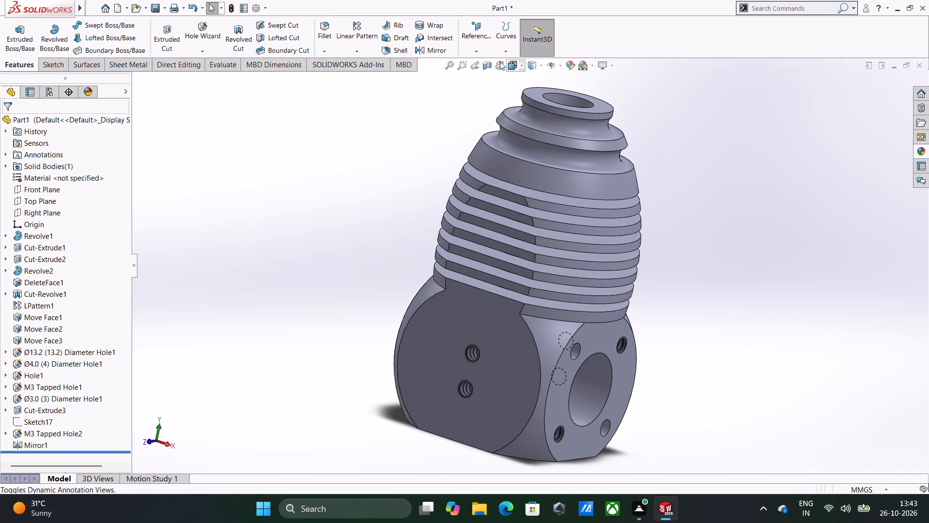
left_click(486, 65)
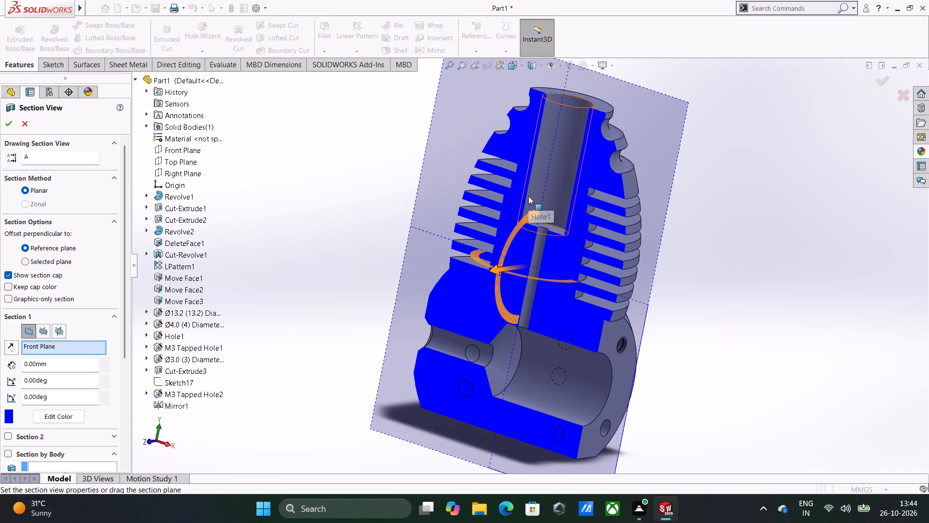
key("ctrl+8")
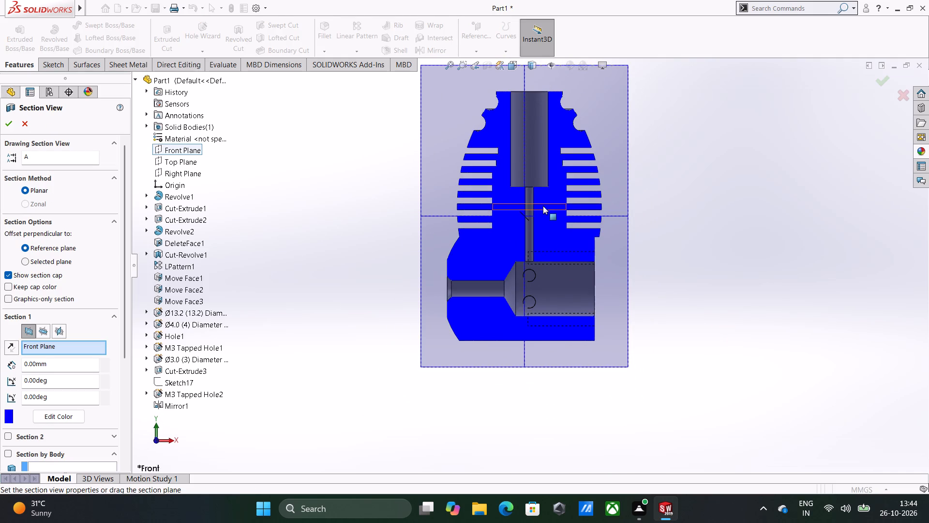
middle_click_drag(543, 205, 437, 202)
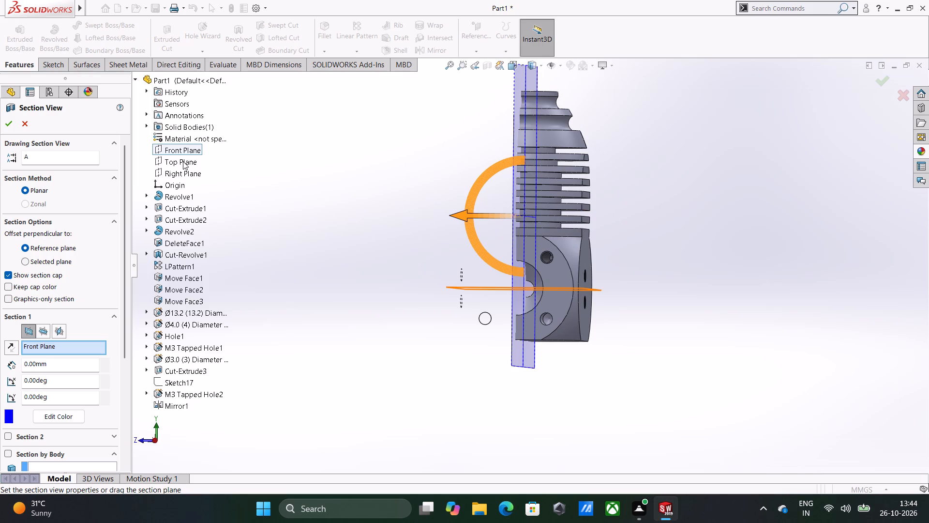
left_click(182, 170)
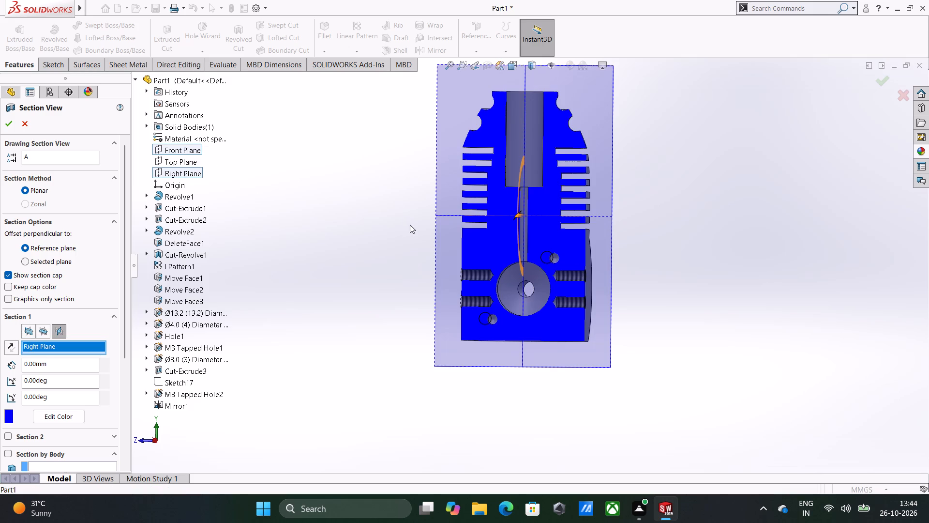
middle_click_drag(415, 227, 427, 234)
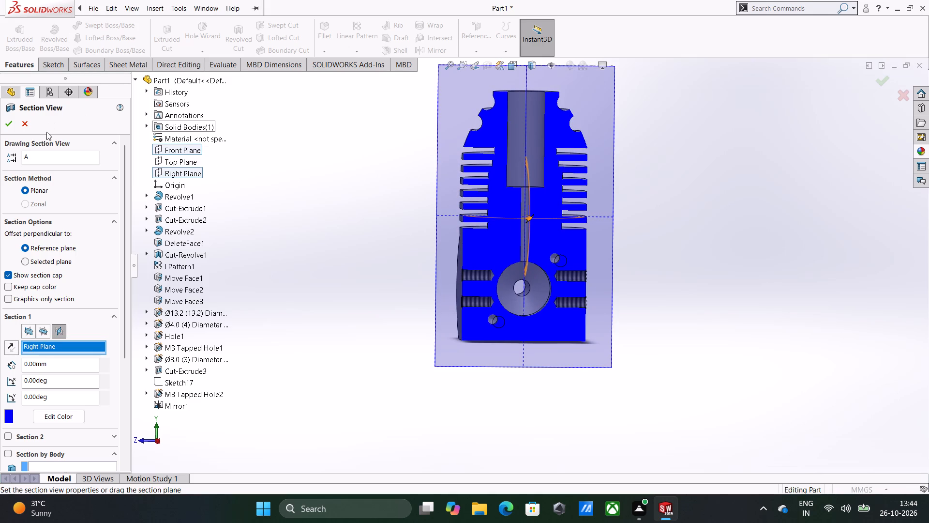
left_click(30, 127)
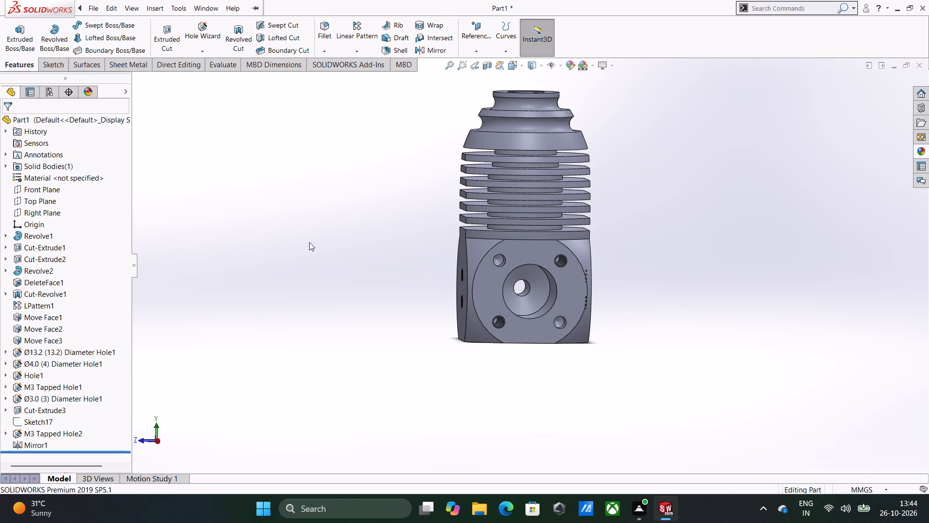
Chamfer the outer circular edge of the neck's top face by 0.5 mm at 45 degrees.
left_click(288, 210)
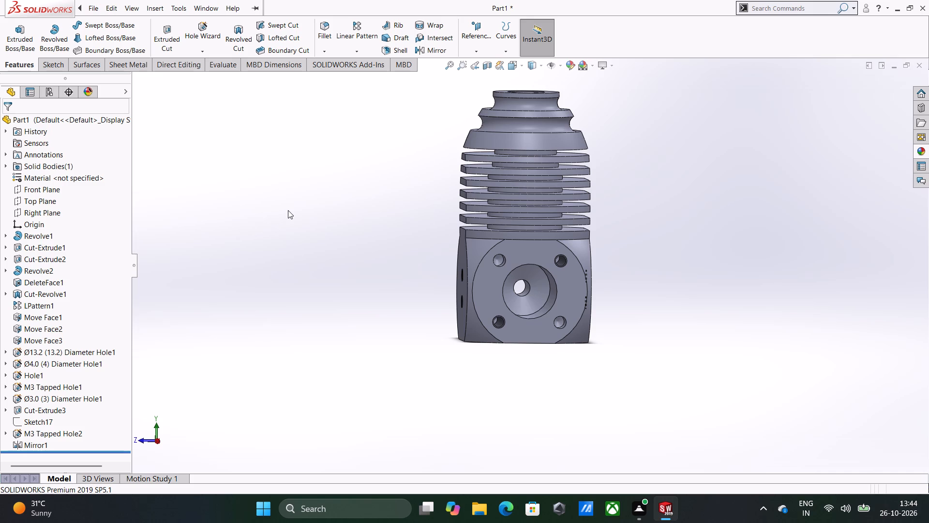
middle_click_drag(548, 104, 548, 156)
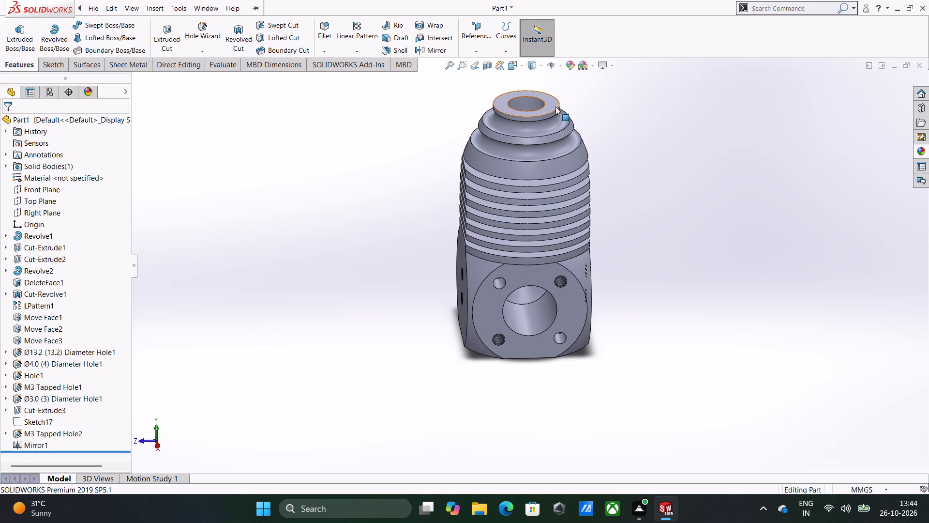
left_click(555, 107)
left_click(578, 102)
left_click(560, 107)
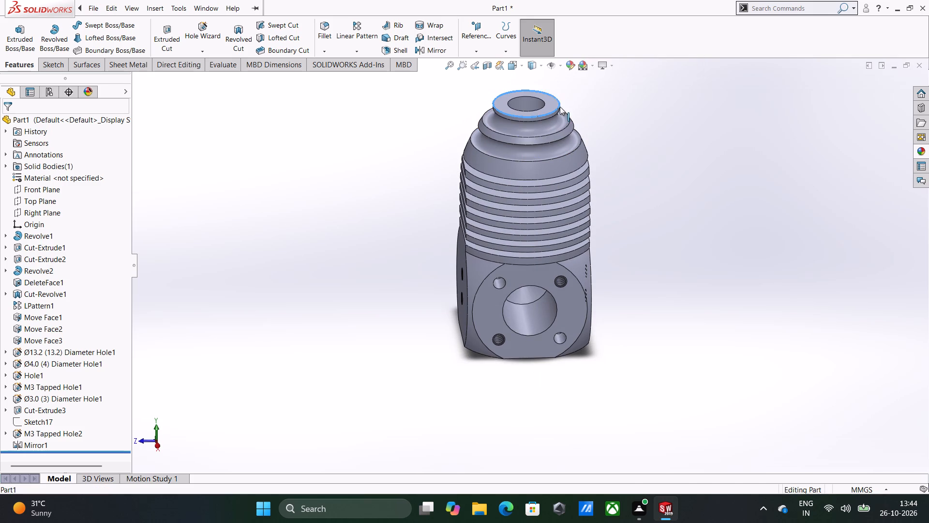
left_click(665, 81)
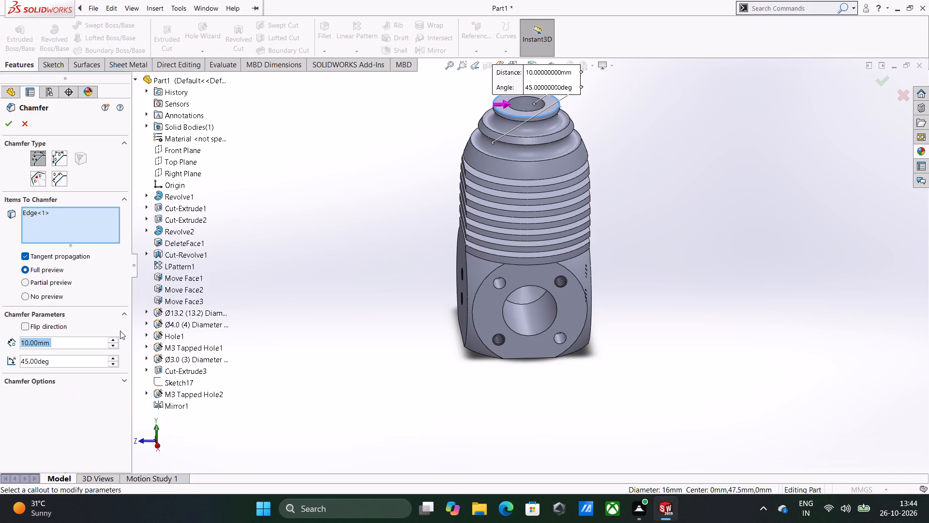
type("0.5")
key("Tab")
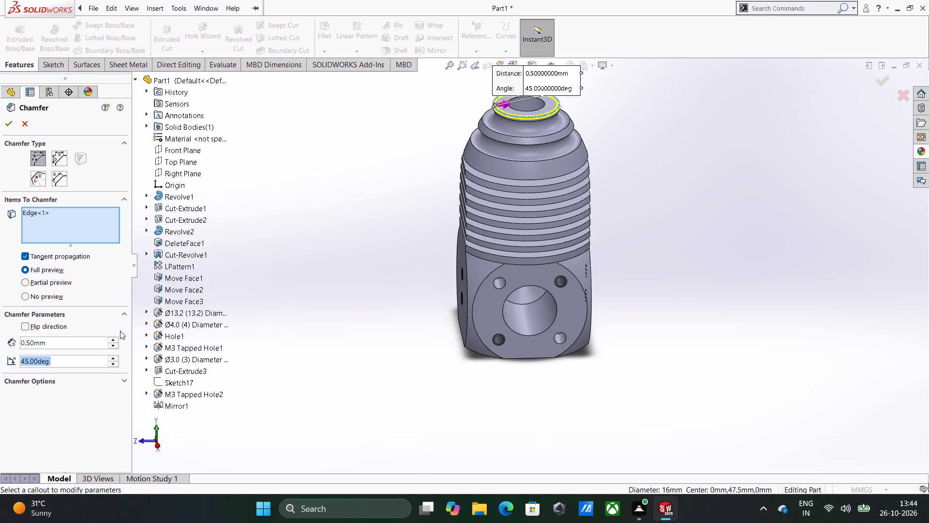
key("Return")
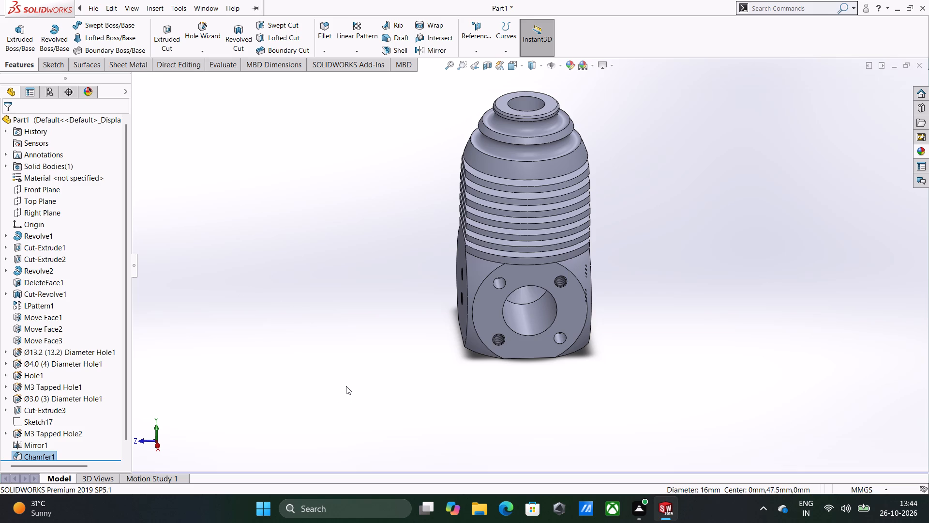
left_click(361, 217)
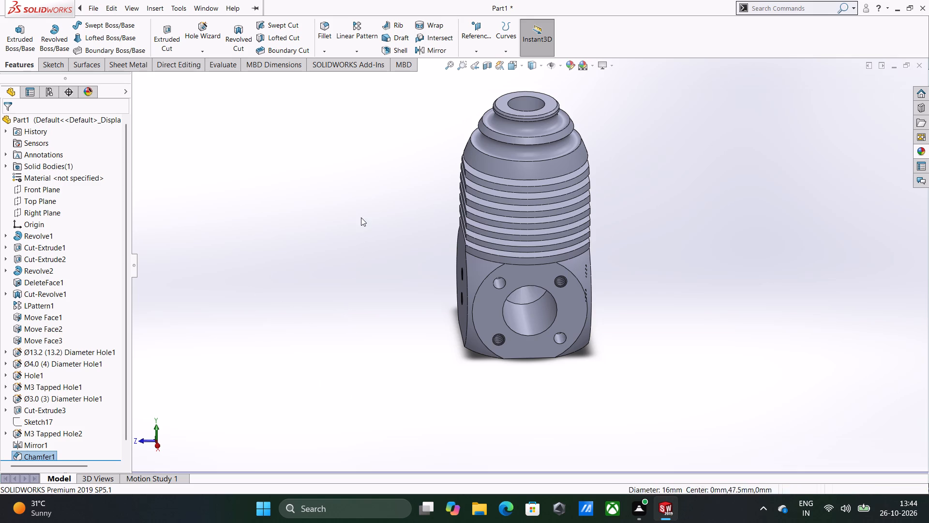
Examine the part from all sides, checking the fins, flat faces, drilled holes and tapped holes.
middle_click_drag(378, 235, 500, 208)
middle_click_drag(562, 231, 558, 237)
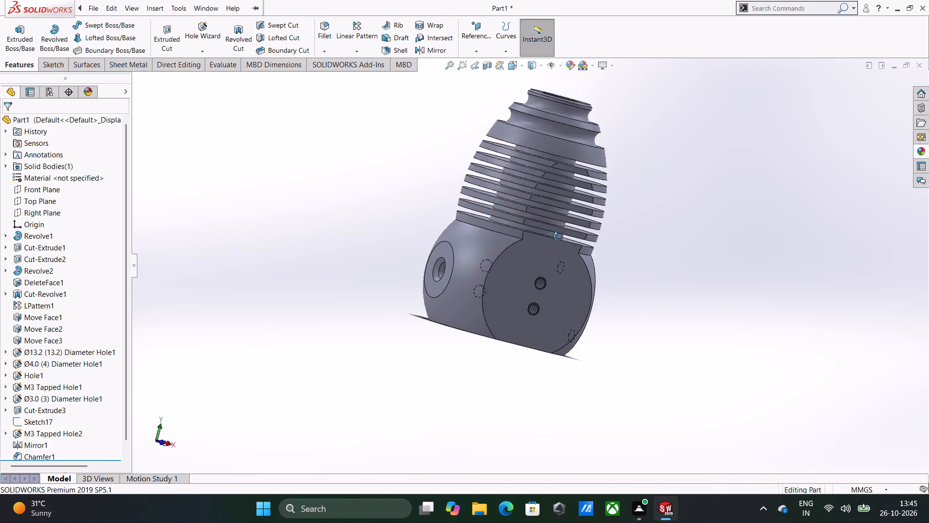
middle_click_drag(558, 237, 682, 207)
right_click_drag(677, 206, 682, 207)
left_click(707, 190)
middle_click_drag(556, 249, 468, 182)
middle_click_drag(483, 179, 681, 238)
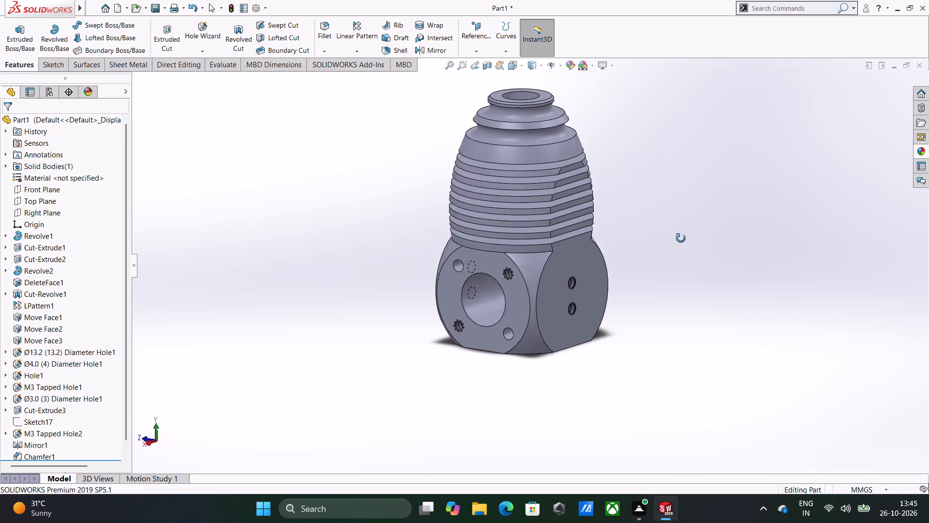
middle_click_drag(681, 238, 712, 288)
middle_click_drag(714, 286, 722, 247)
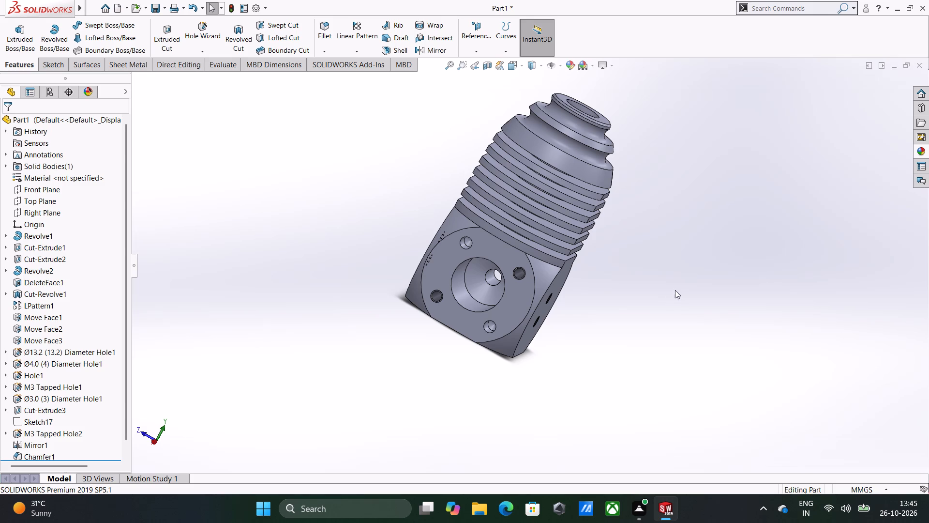
key("ctrl+8")
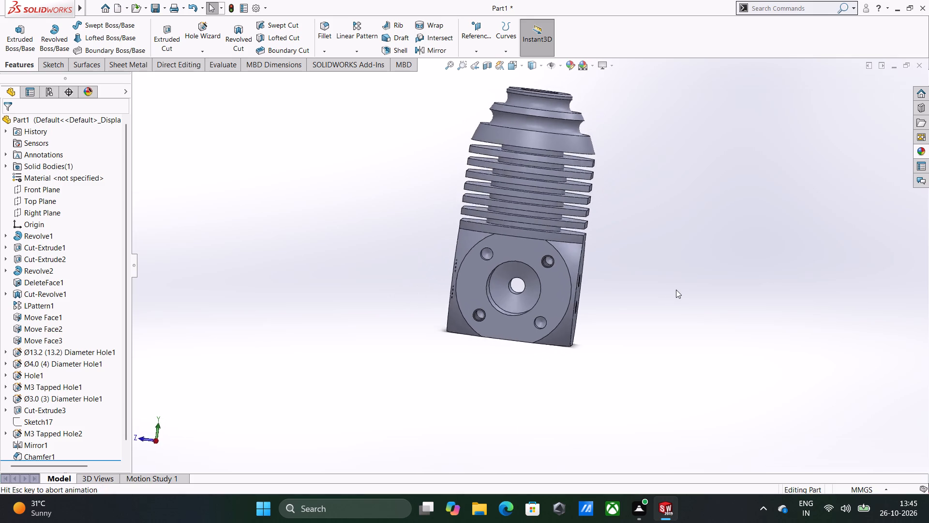
Save the part, shown in isometric view, in the Documents folder as "cylinder block stirling engine sldprt".
key("ctrl+7")
left_click(676, 290)
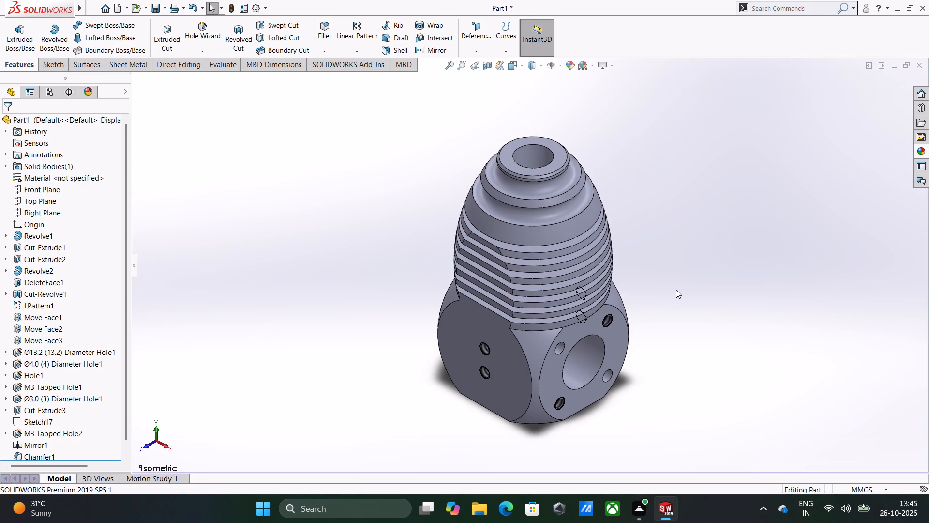
key("ctrl+s")
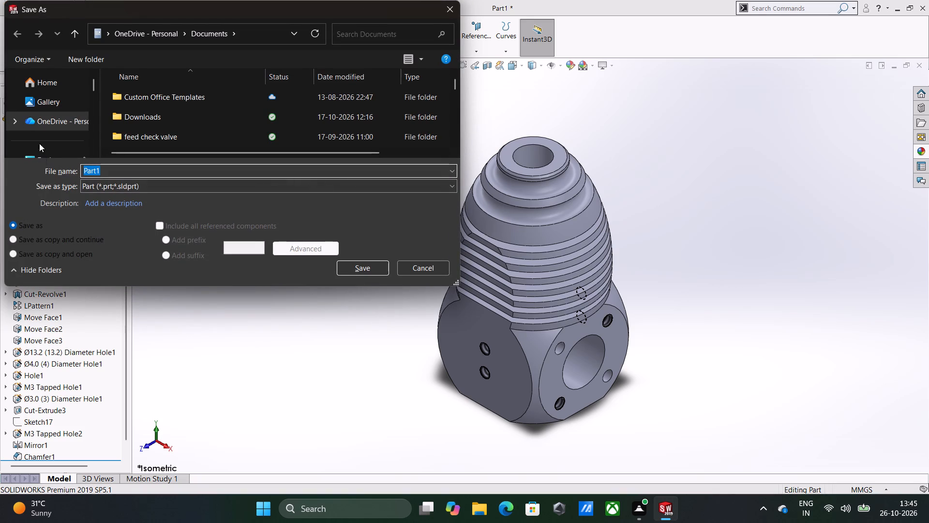
scroll(35, 130, "down", 2)
left_click(35, 99)
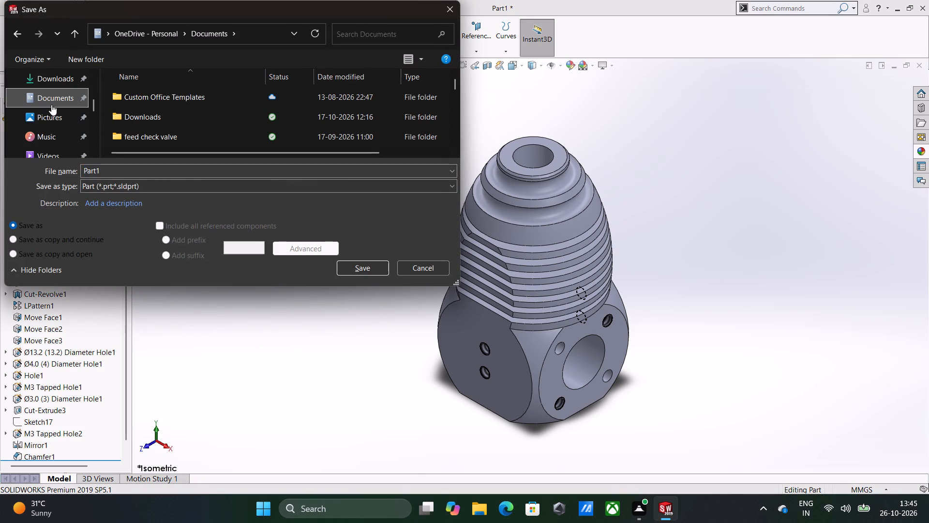
left_click(48, 97)
scroll(163, 129, "down", 3)
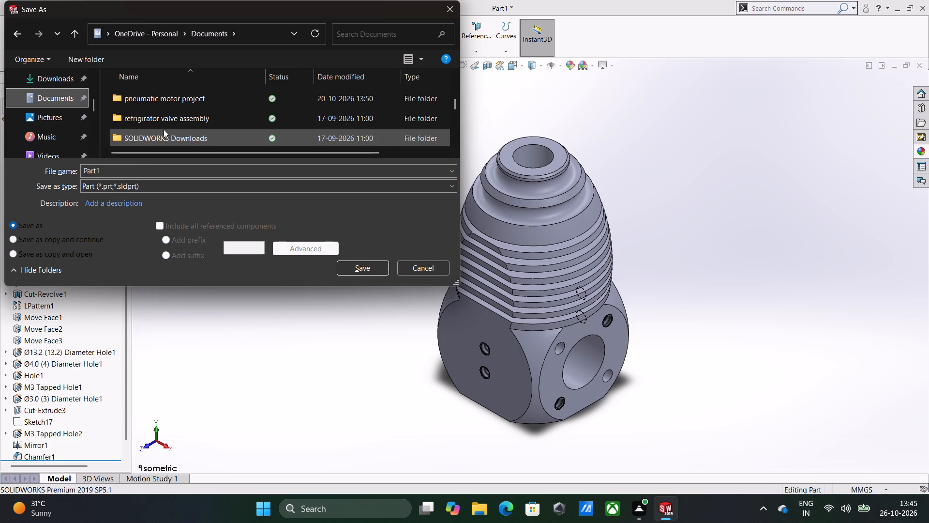
double_click(161, 171)
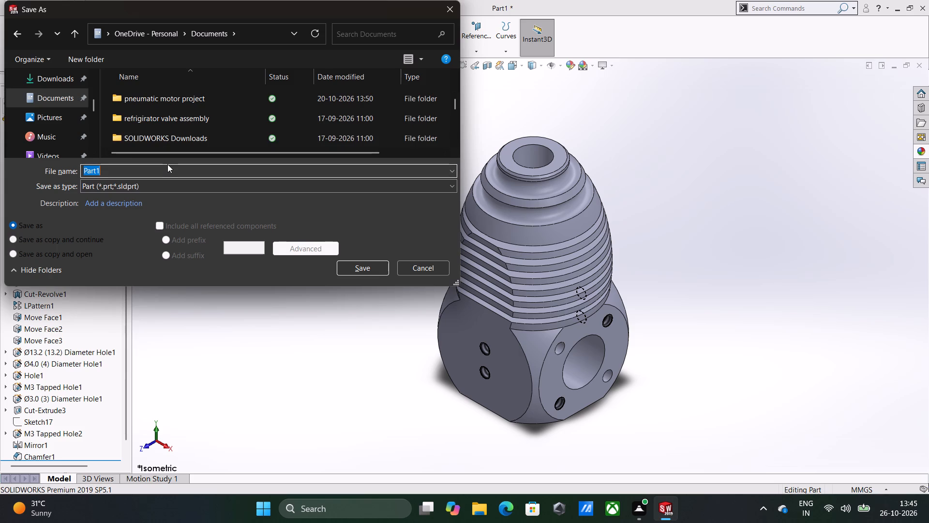
type("cy")
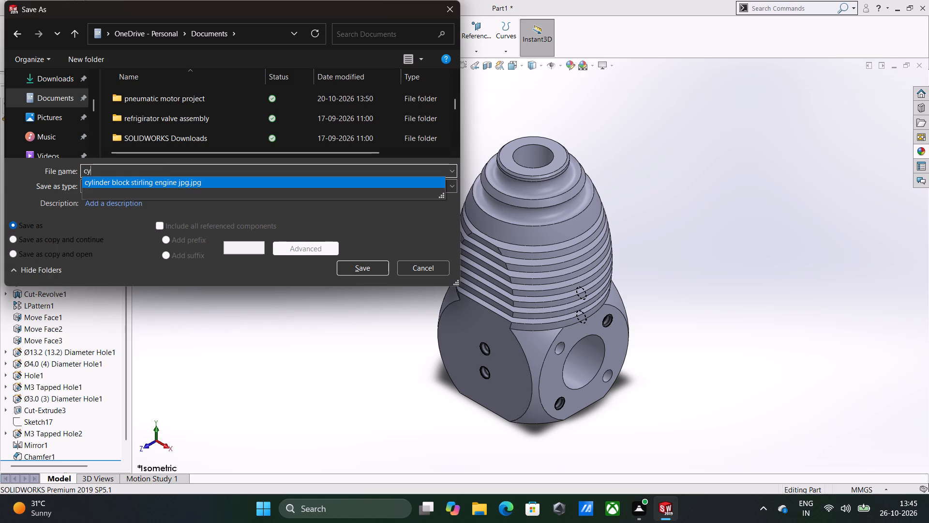
type("linder")
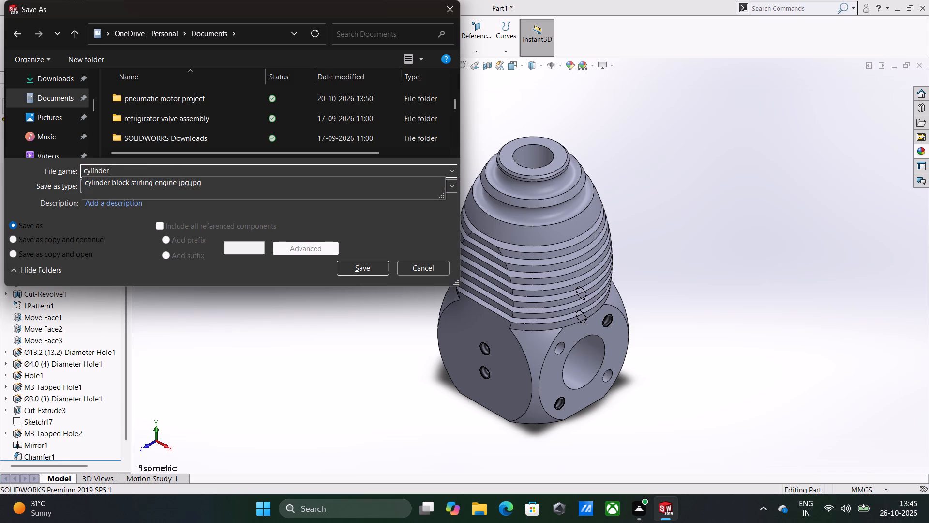
key("space")
type("block stirling")
key("space")
type("engine")
key("space")
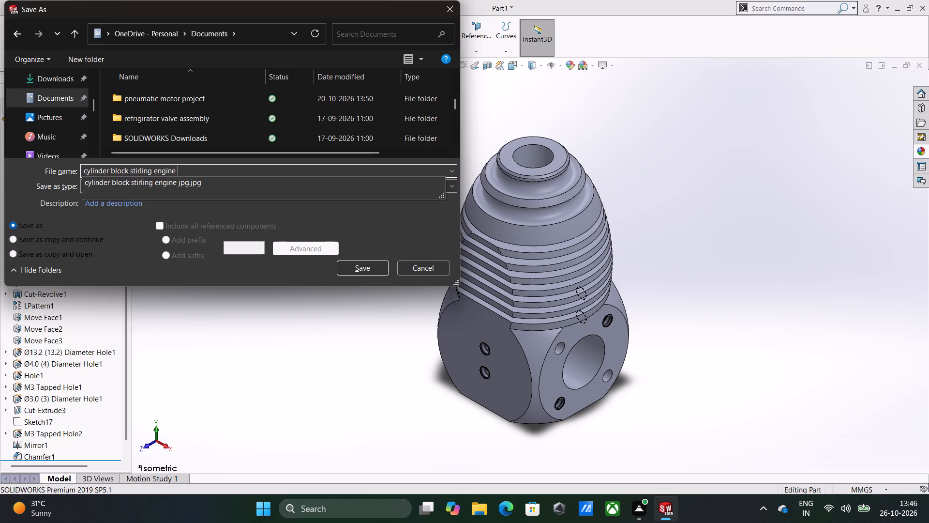
key("d")
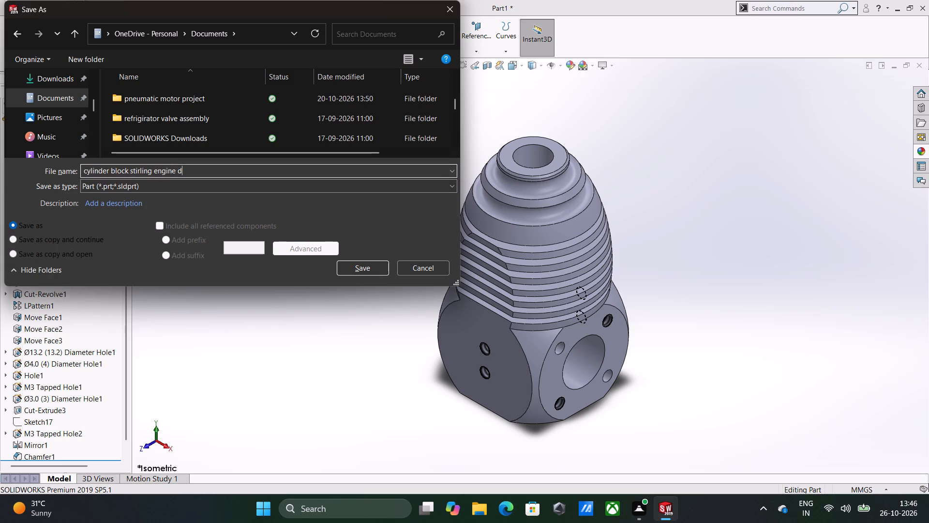
key("BackSpace")
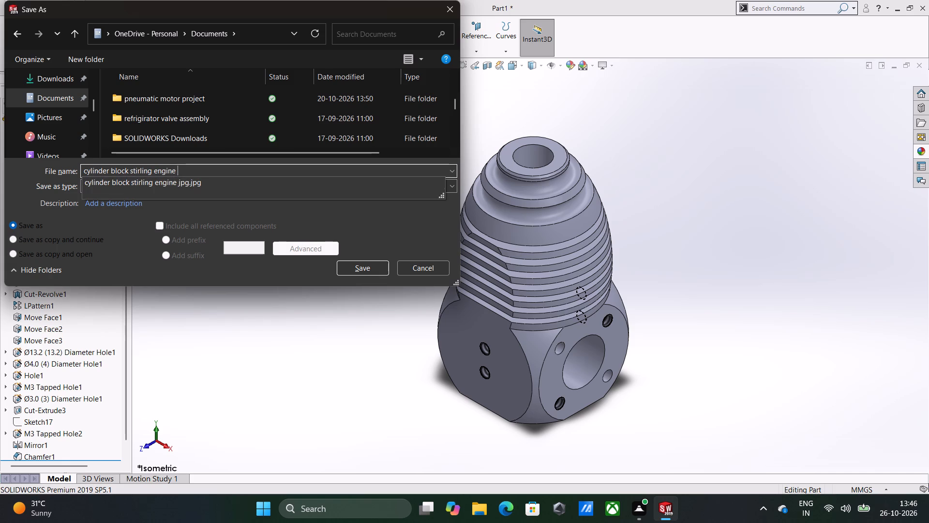
key("s")
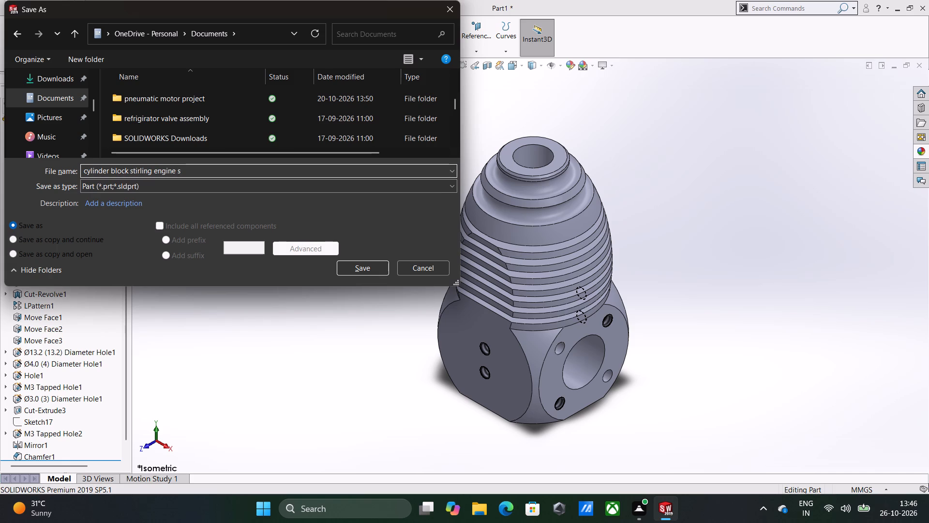
key("l")
key("d")
type("prt")
left_click(345, 268)
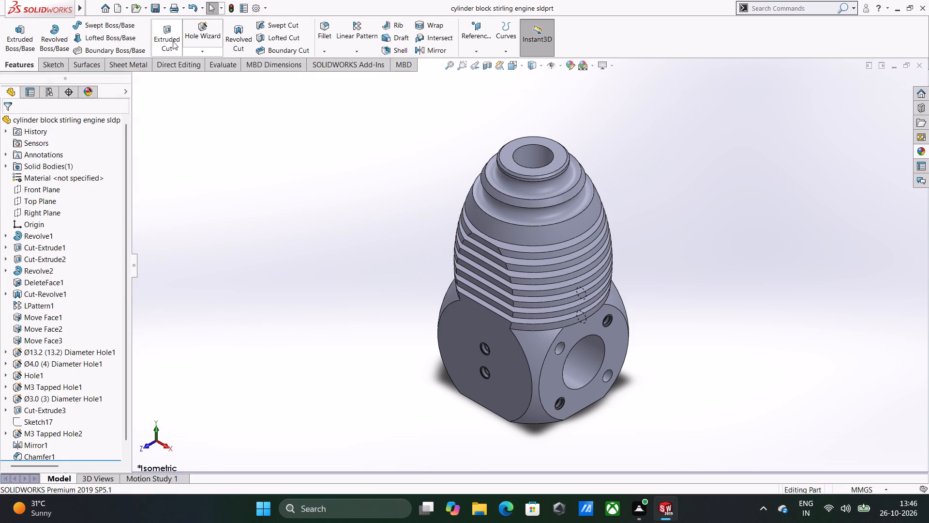
Save a PDF copy of the part in the Documents folder, named "cylinder block stirling engine pdf".
left_click(165, 8)
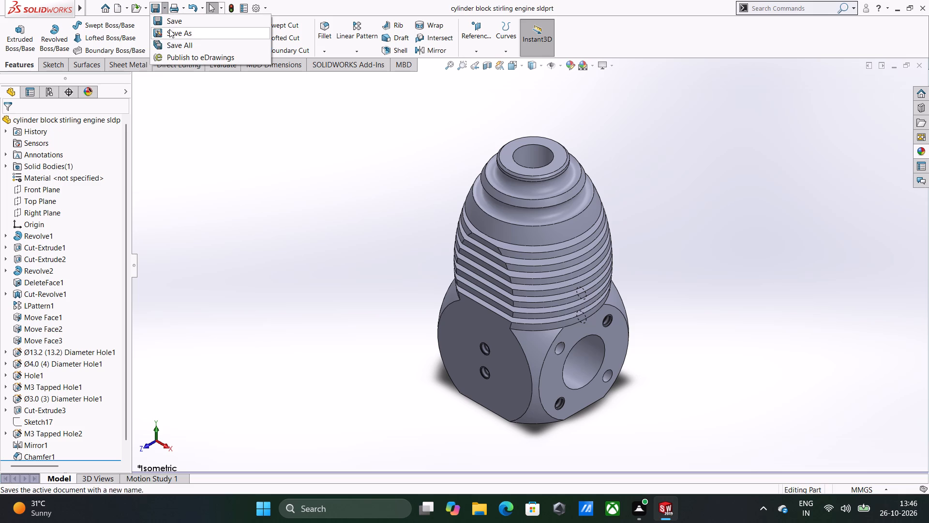
left_click(177, 30)
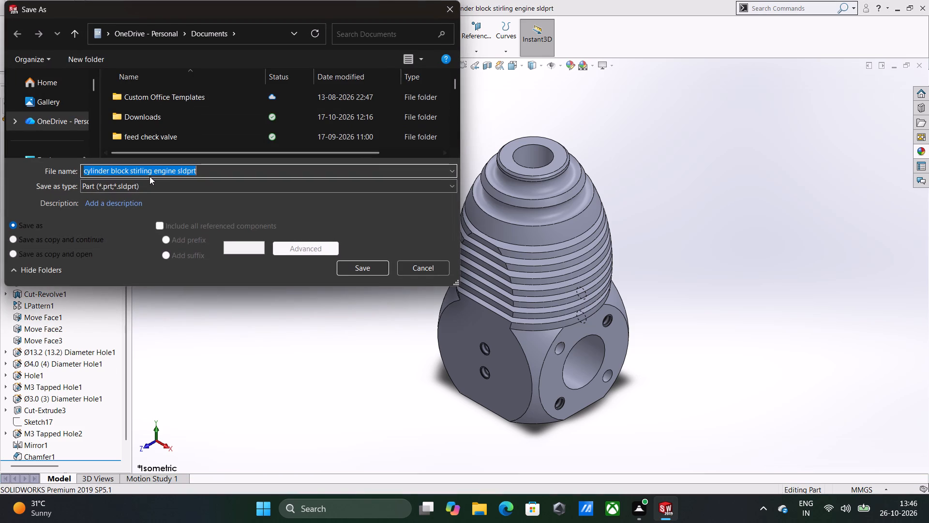
left_click(171, 190)
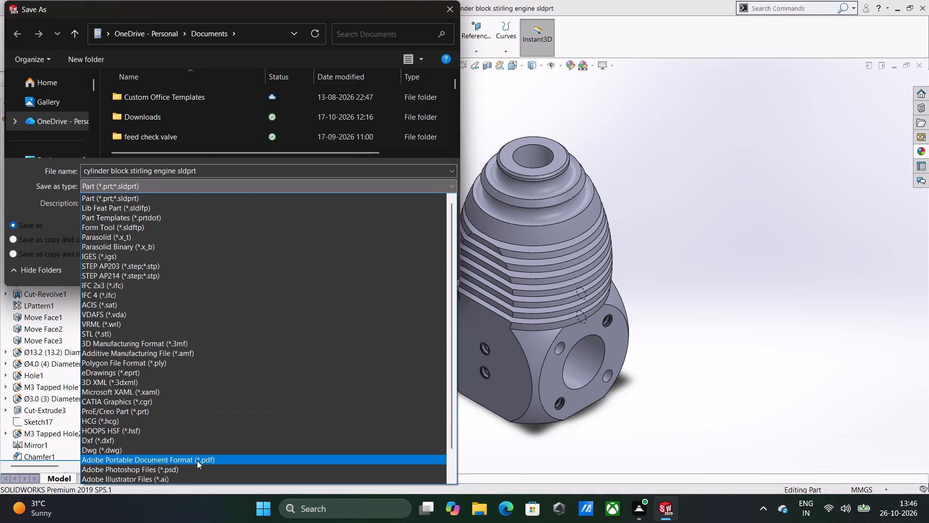
left_click(197, 461)
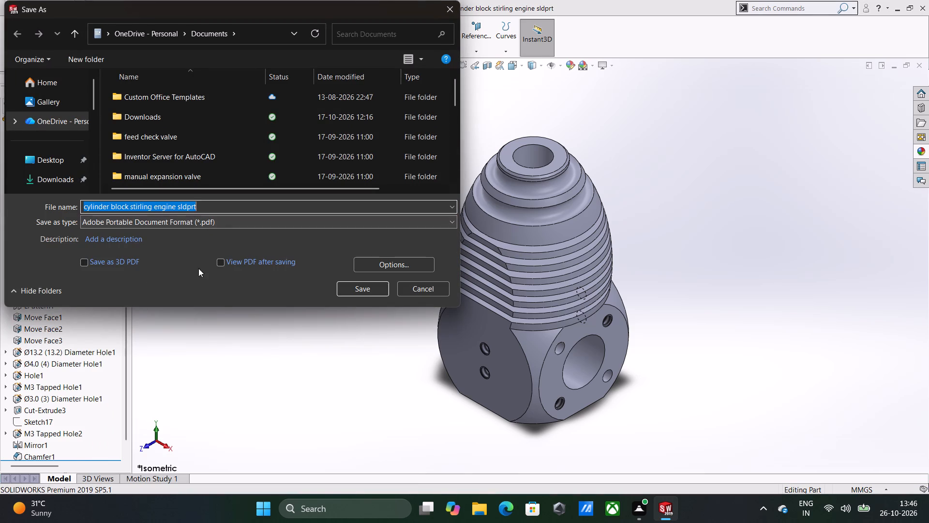
left_click(230, 208)
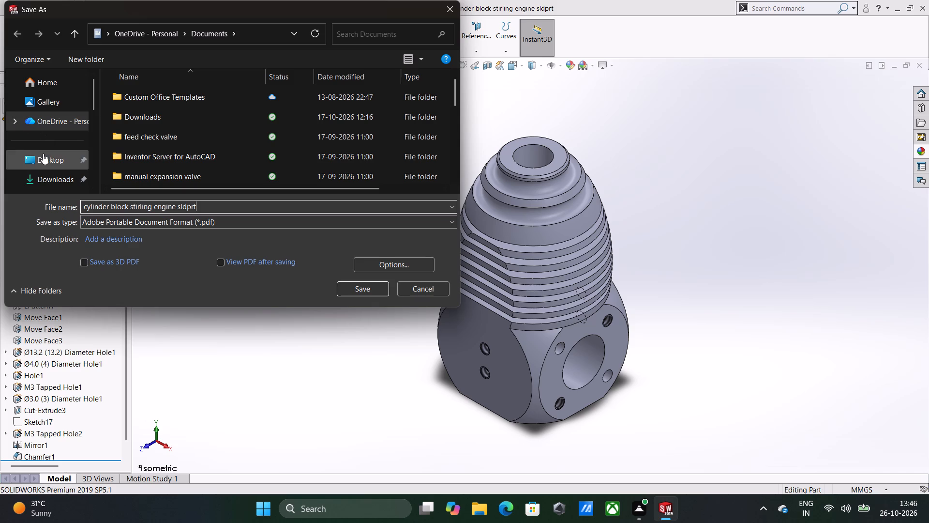
scroll(43, 154, "down", 1)
left_click(53, 131)
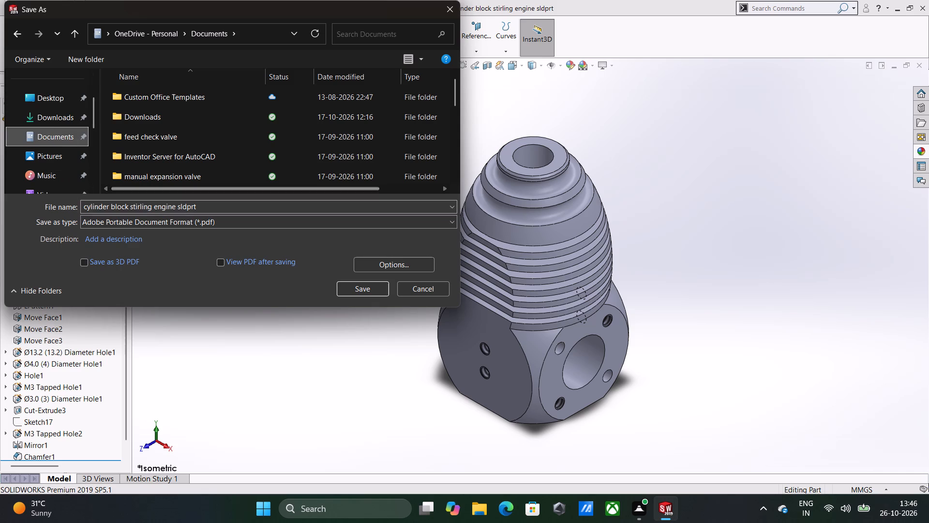
left_click(216, 207)
left_click(216, 207)
left_click(216, 207)
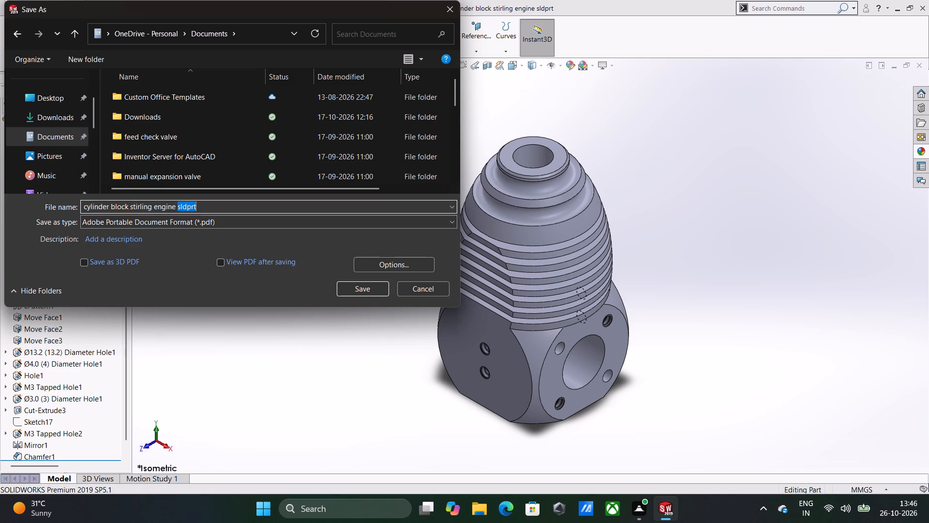
key("BackSpace")
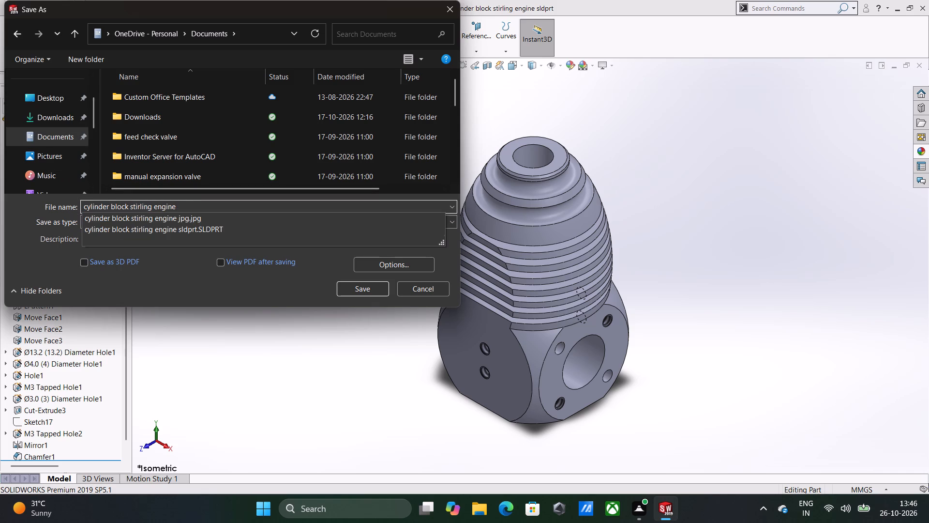
type("pdf")
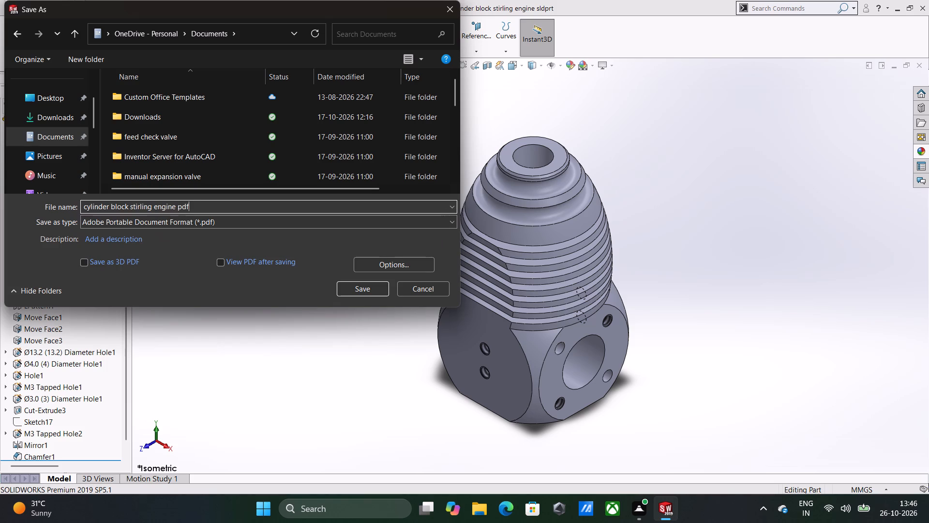
left_click(372, 292)
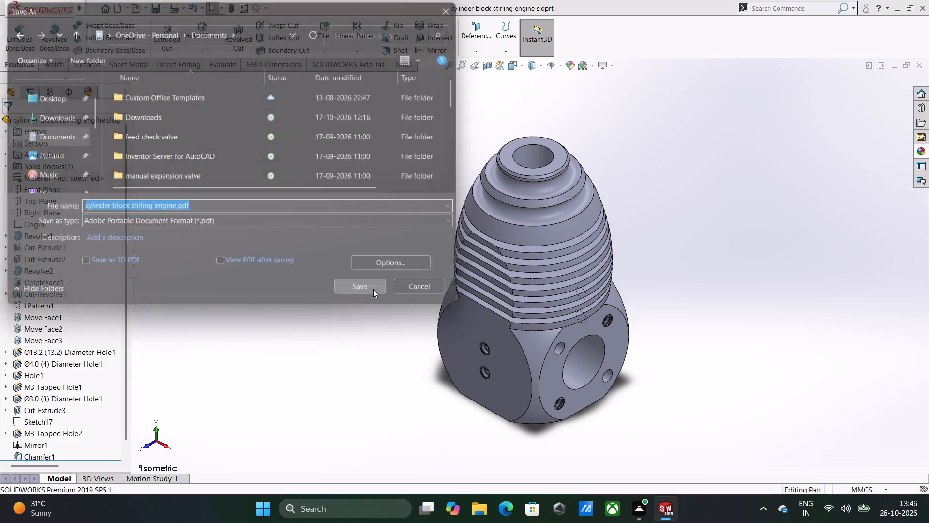